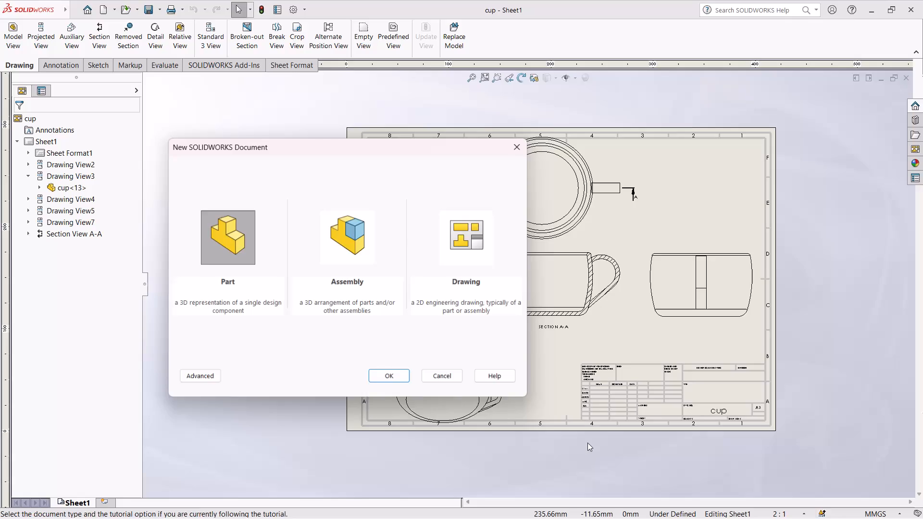
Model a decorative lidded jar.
Create a new part document.
key("Return")
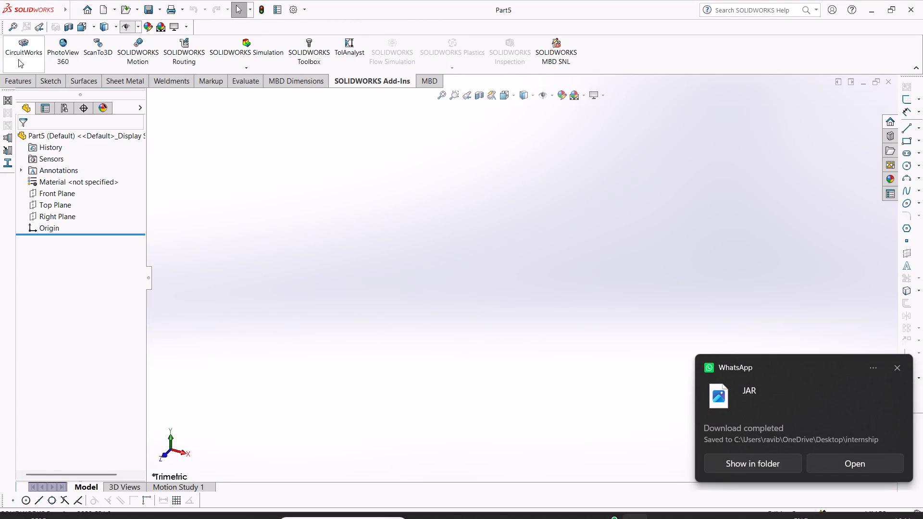
Start a new sketch on the Front Plane.
left_click(29, 80)
left_click(50, 82)
left_click_drag(8, 53, 16, 58)
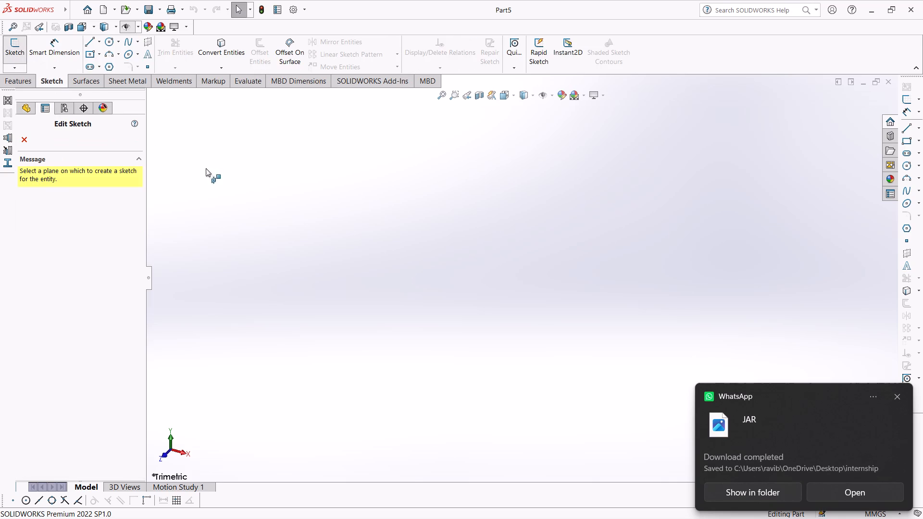
left_click(405, 203)
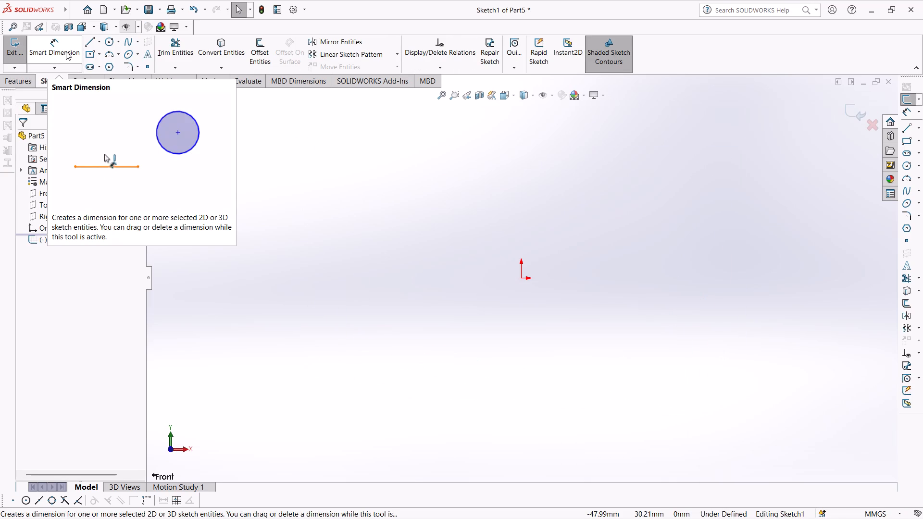
Sketch a horizontal construction centerline through the origin, about 286 mm long, extending to both sides.
left_click(99, 42)
left_click(98, 62)
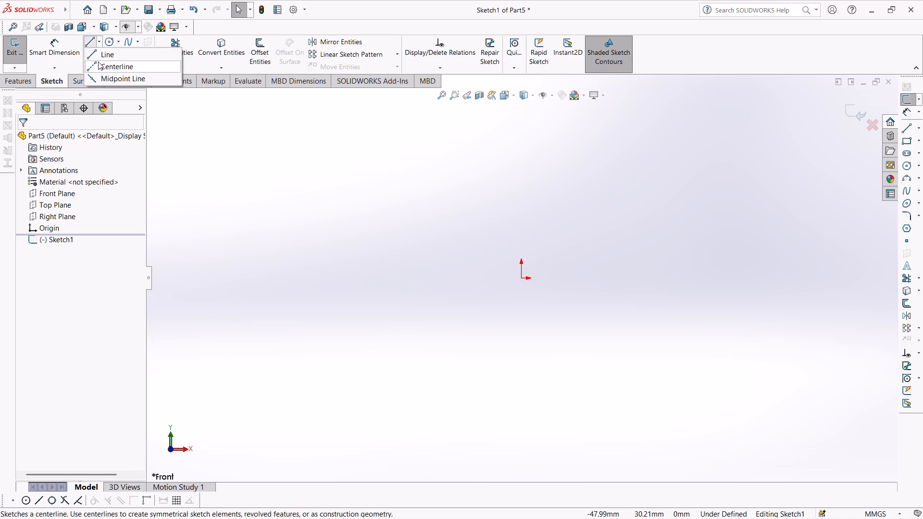
left_click(173, 279)
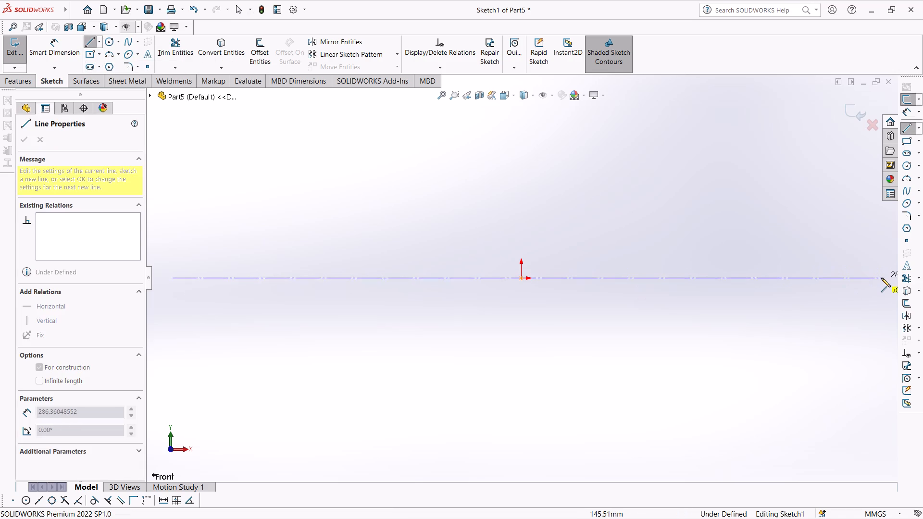
left_click(881, 278)
key("Escape")
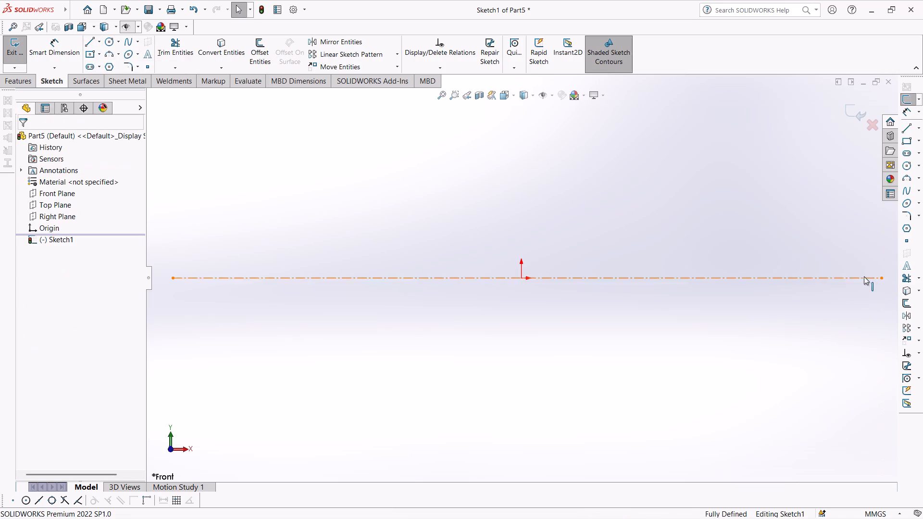
Sketch a vertical construction centerline through the origin, about 205 mm long, extending above and below it.
key("Return")
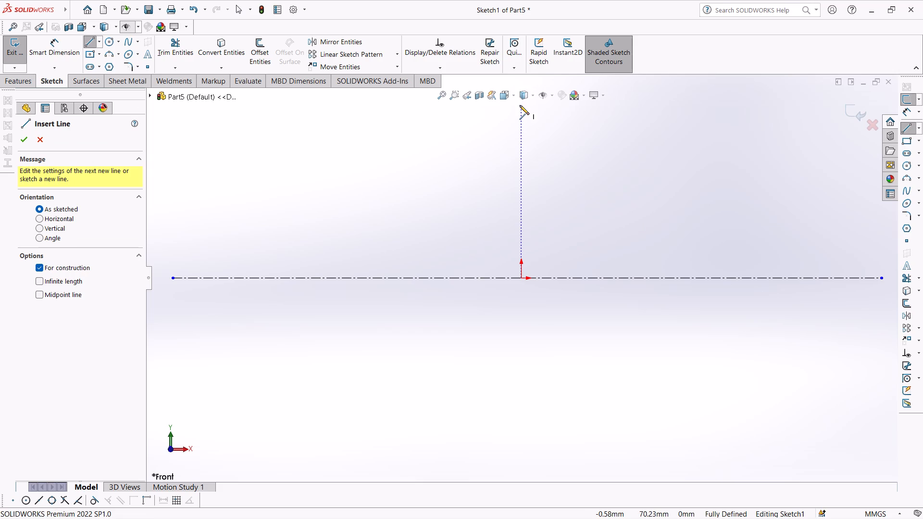
scroll(518, 105, "up", 1)
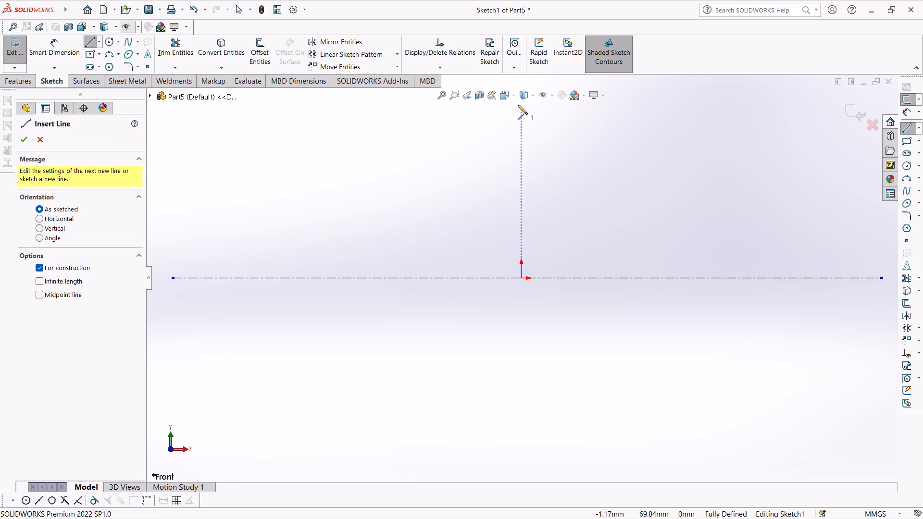
scroll(518, 105, "up", 1)
left_click(521, 107)
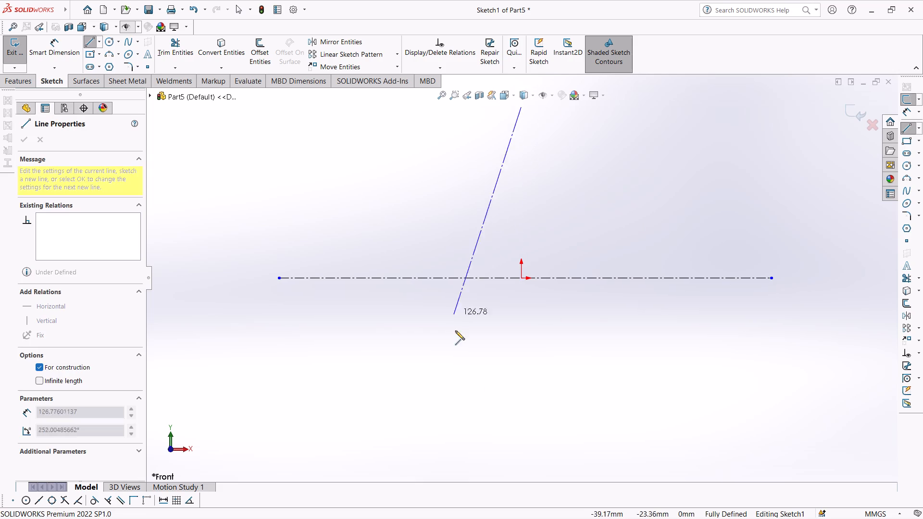
left_click(523, 460)
key("Escape")
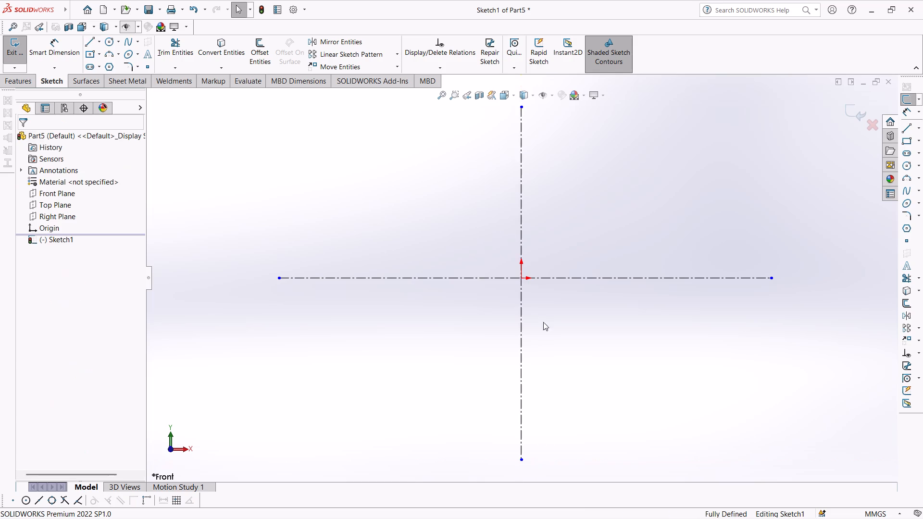
Sketch a solid horizontal line about 51 mm long from the origin leftward along the horizontal centerline.
scroll(543, 258, "down", 3)
scroll(513, 212, "up", 1)
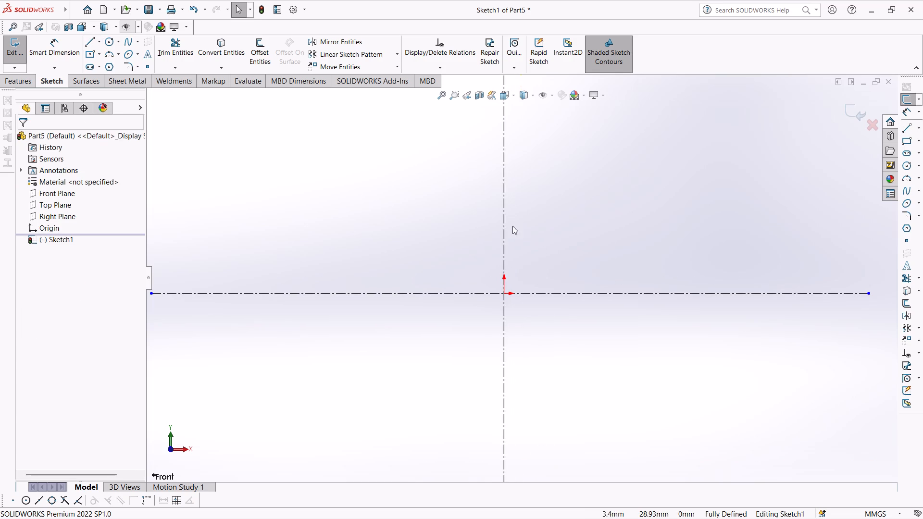
scroll(507, 166, "up", 2)
scroll(514, 139, "down", 3)
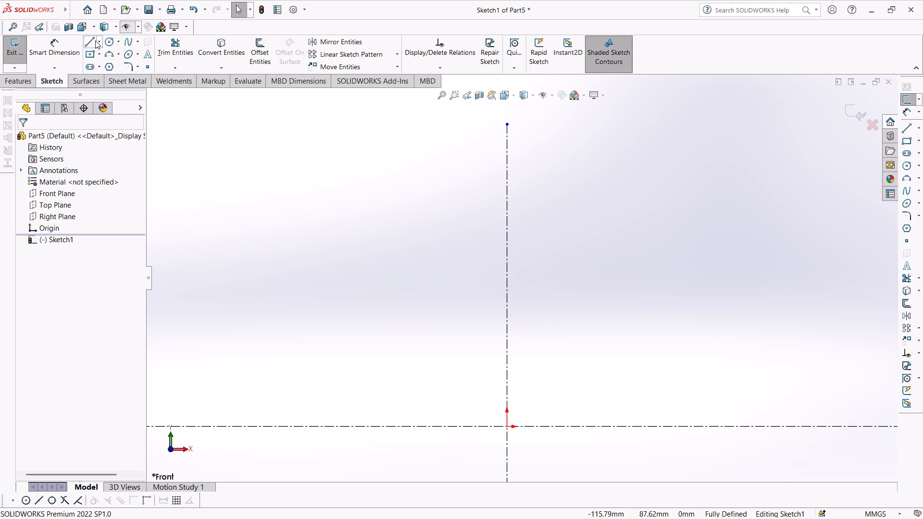
left_click_drag(94, 39, 96, 44)
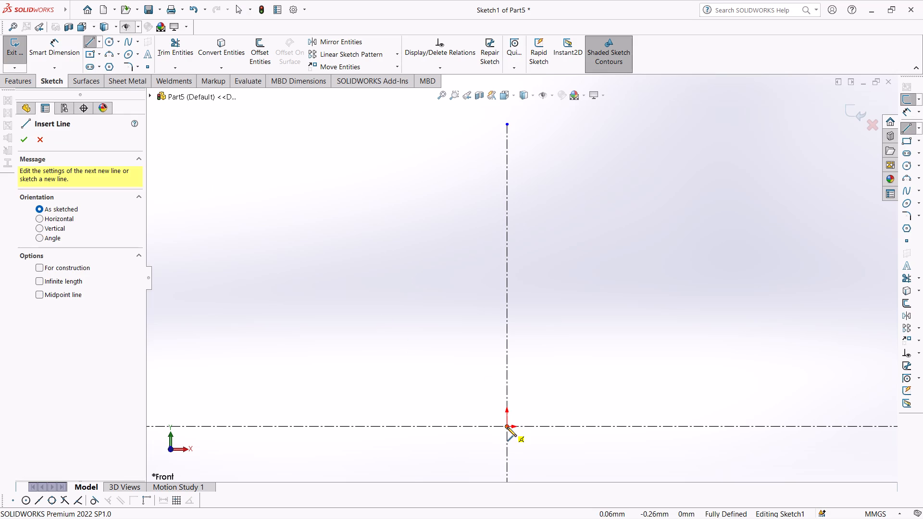
left_click(507, 427)
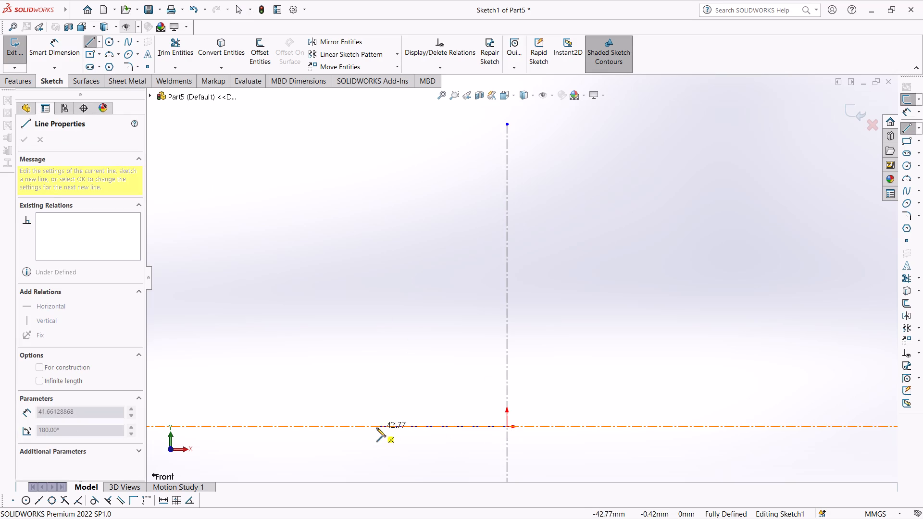
left_click(351, 425)
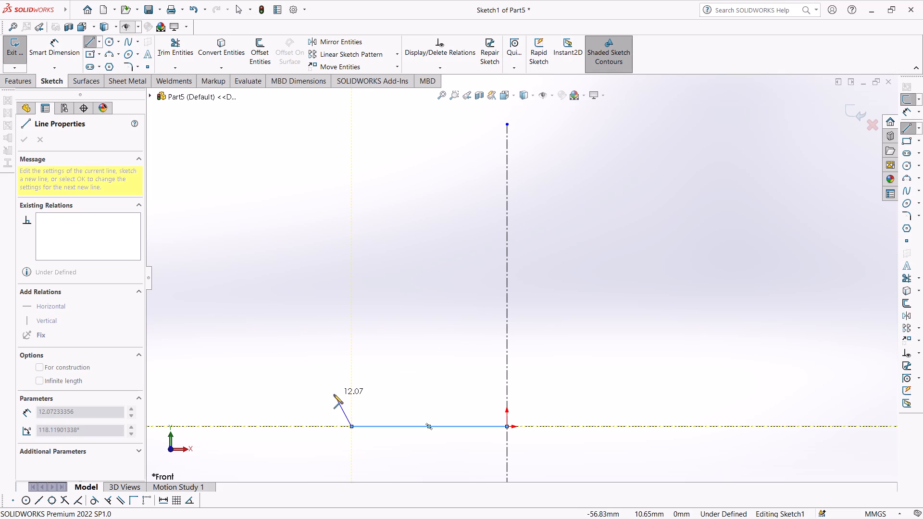
key("Escape")
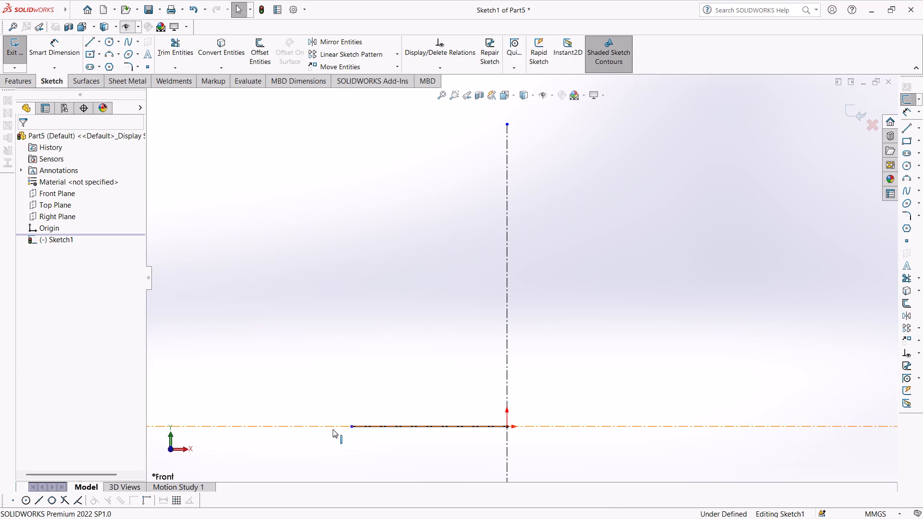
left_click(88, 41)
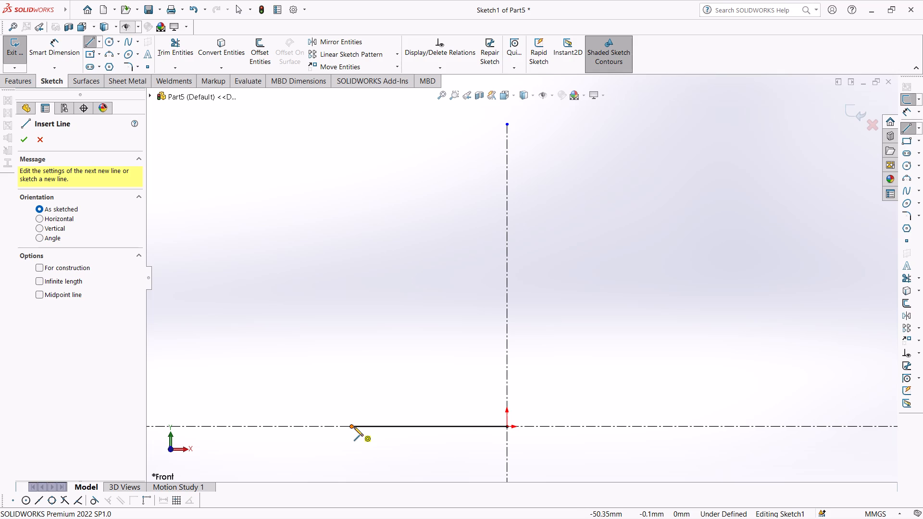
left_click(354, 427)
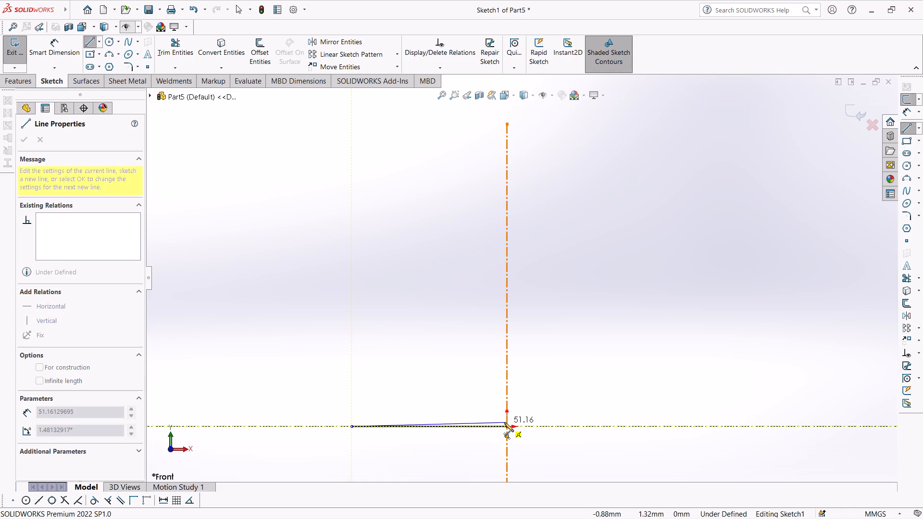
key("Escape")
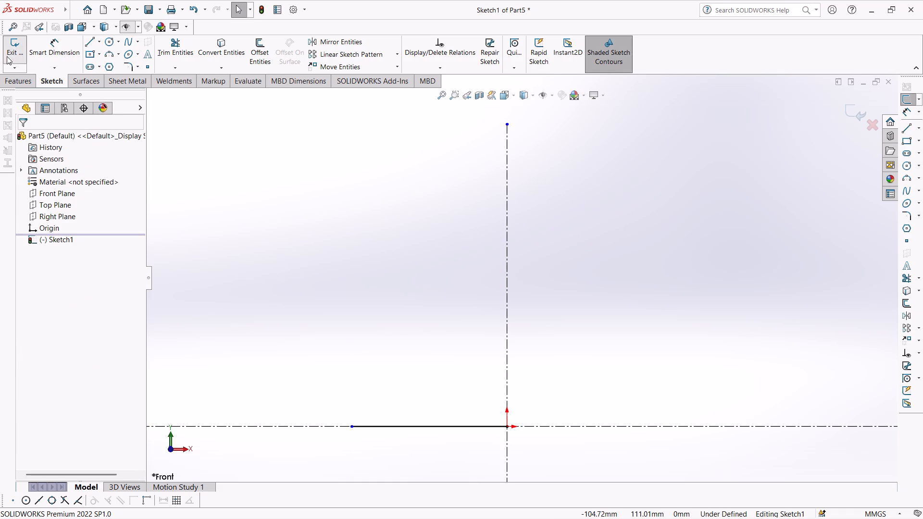
Dimension the distance from the vertical centerline to the solid line's outer endpoint, placing the dimension below the line.
left_click(53, 53)
left_click(511, 398)
left_click(509, 393)
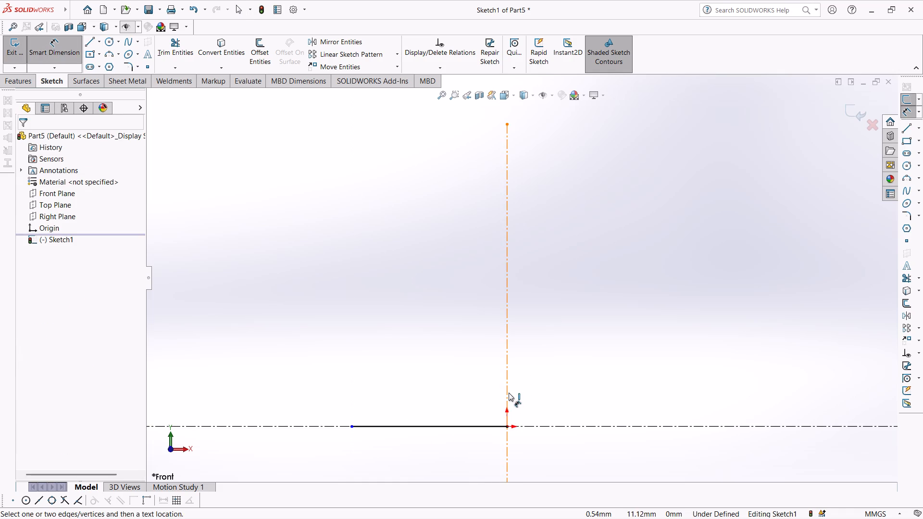
left_click(350, 425)
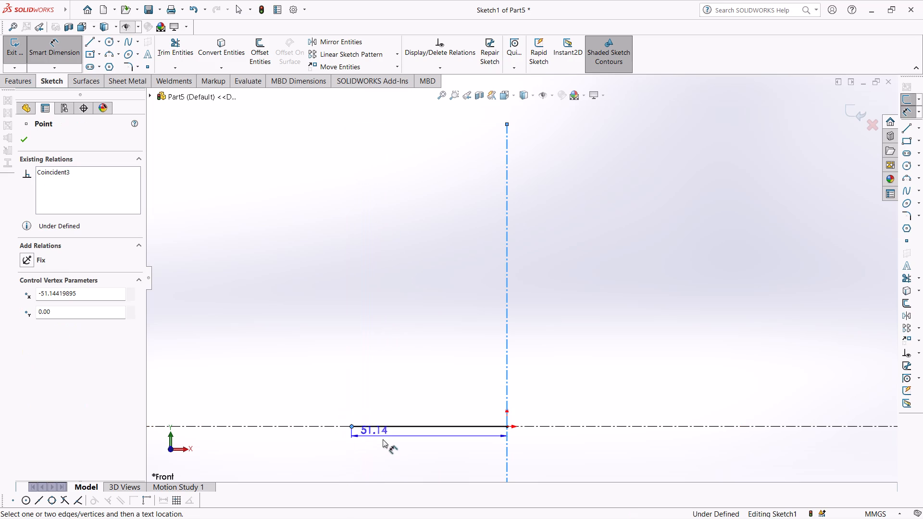
left_click(409, 454)
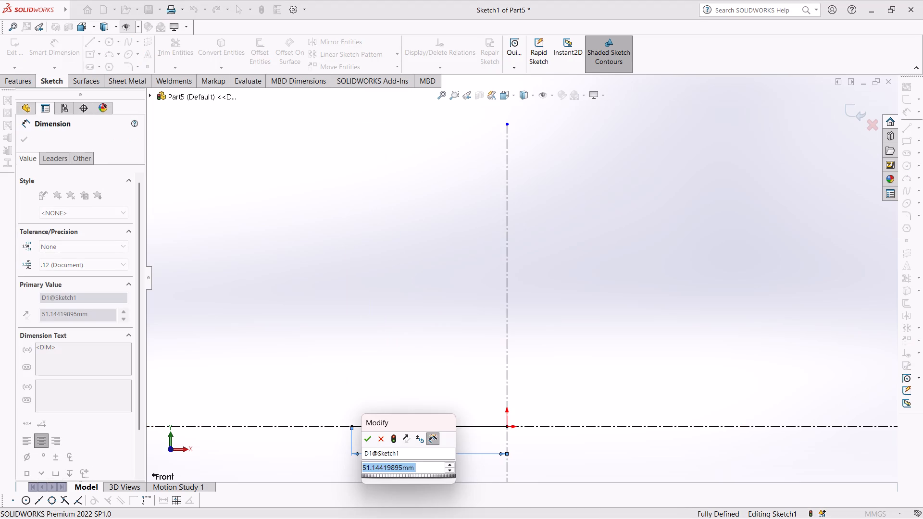
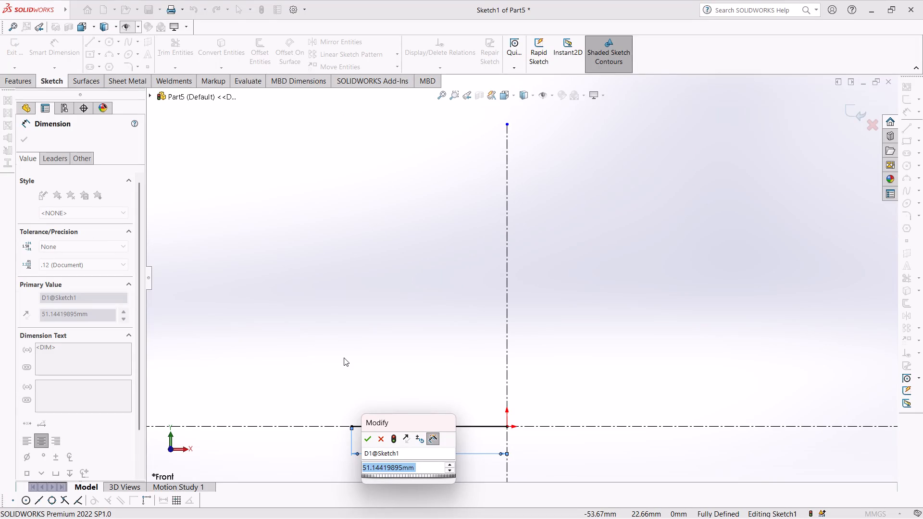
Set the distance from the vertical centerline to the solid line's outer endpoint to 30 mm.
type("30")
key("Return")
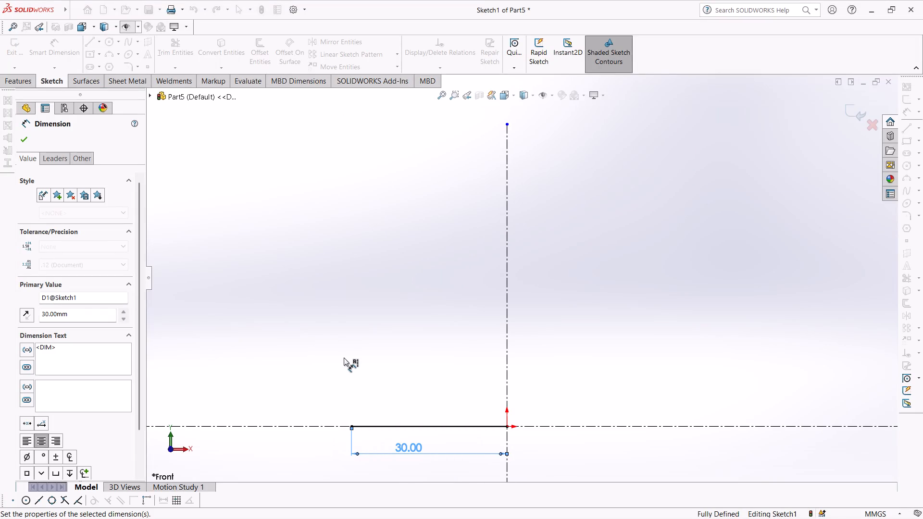
Sketch a circle of about 5.5 mm radius, centered about 8.6 mm directly above the solid line's outer endpoint.
left_click(87, 41)
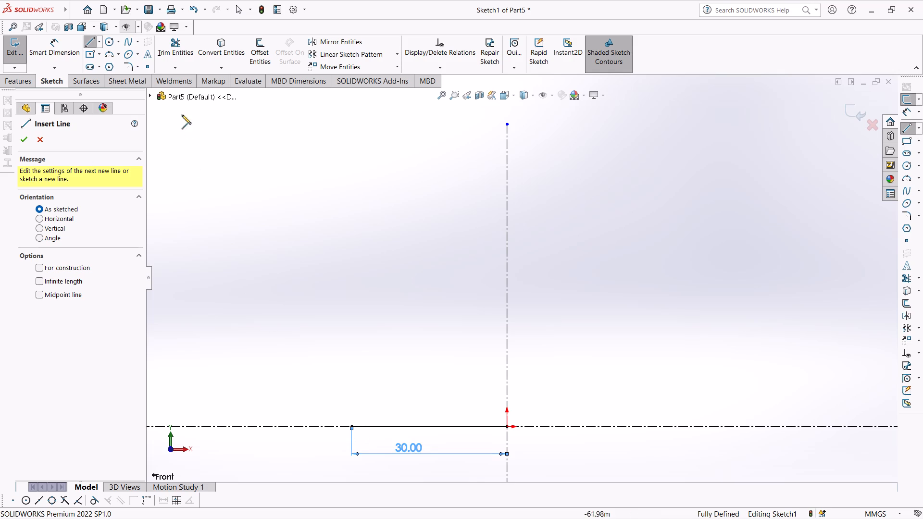
left_click(109, 39)
left_click(350, 382)
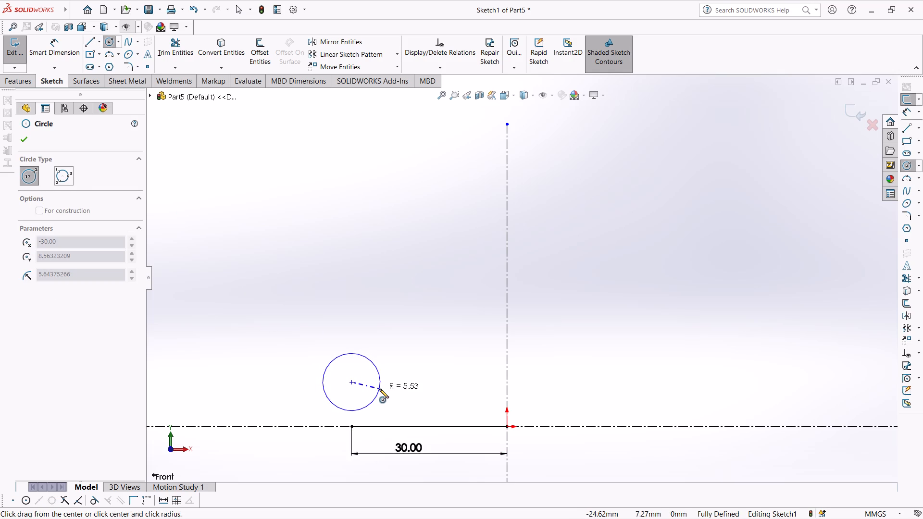
left_click(379, 389)
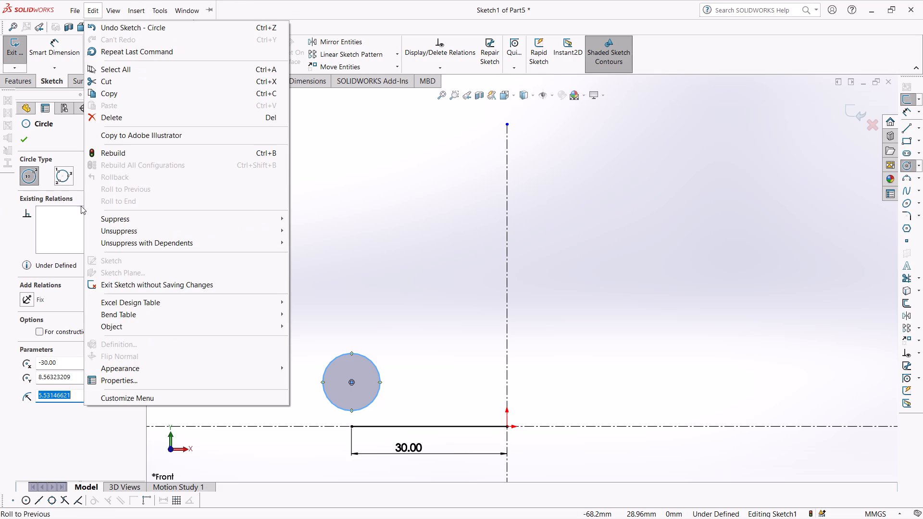
left_click(384, 292)
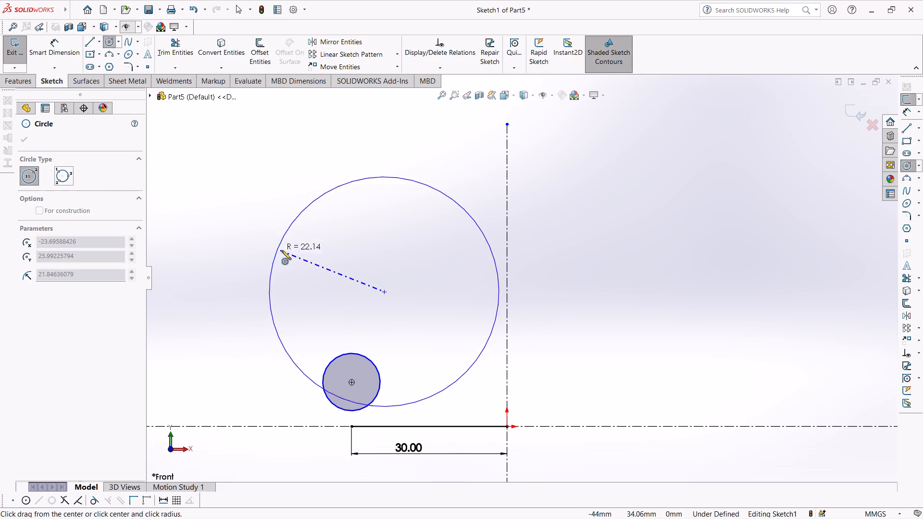
key("Escape")
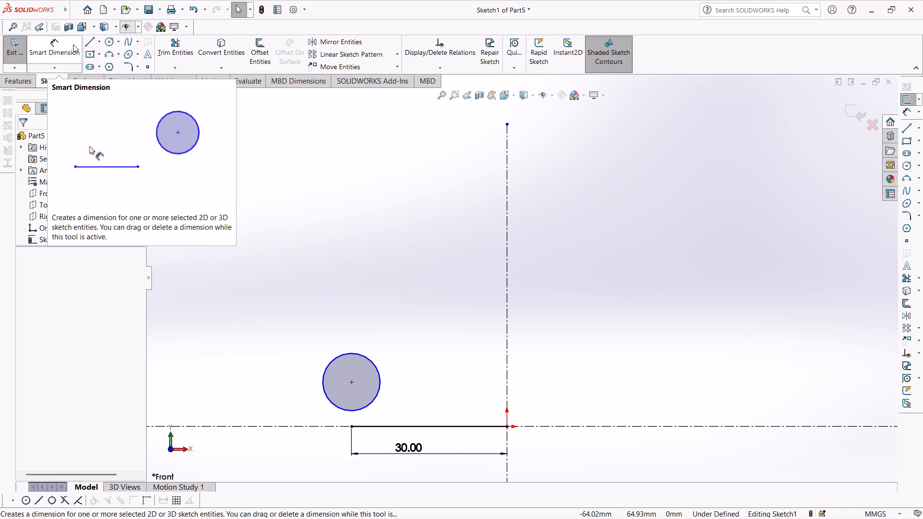
Dimension the circle's diameter as 10 mm.
left_click(73, 57)
left_click(326, 364)
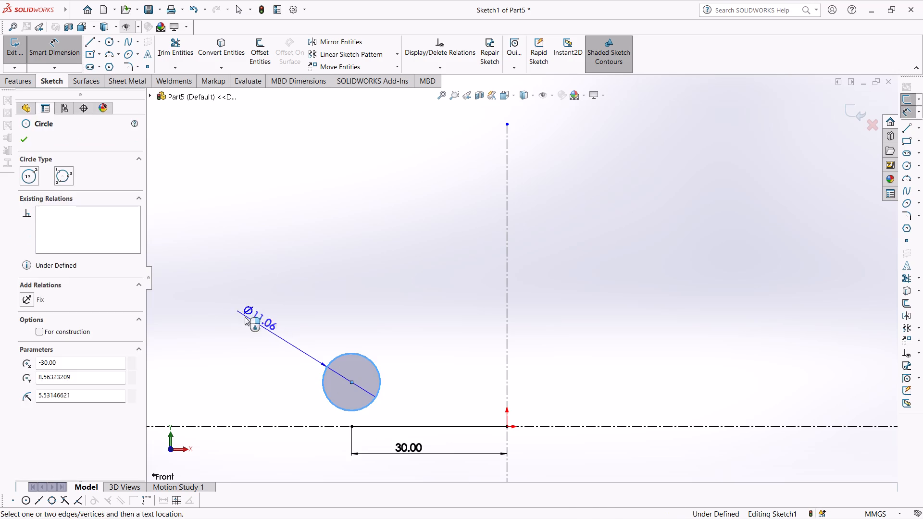
left_click(232, 311)
type("10")
key("Return")
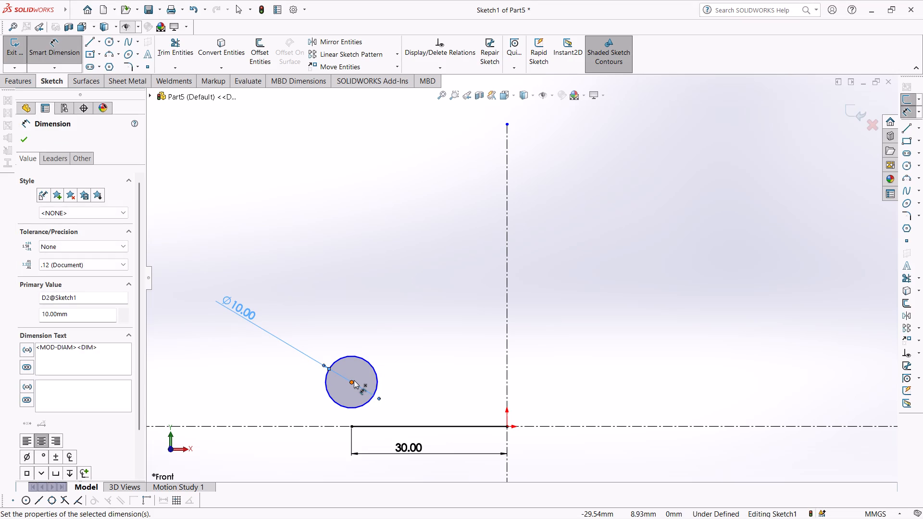
Dimension the circle's center 5 mm above the solid horizontal line.
left_click(354, 382)
left_click(355, 427)
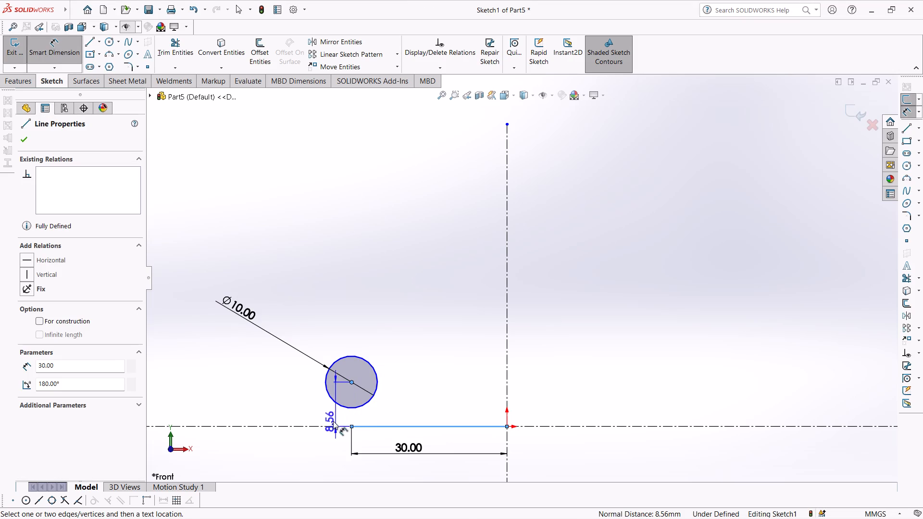
left_click(212, 408)
key("5")
key("Return")
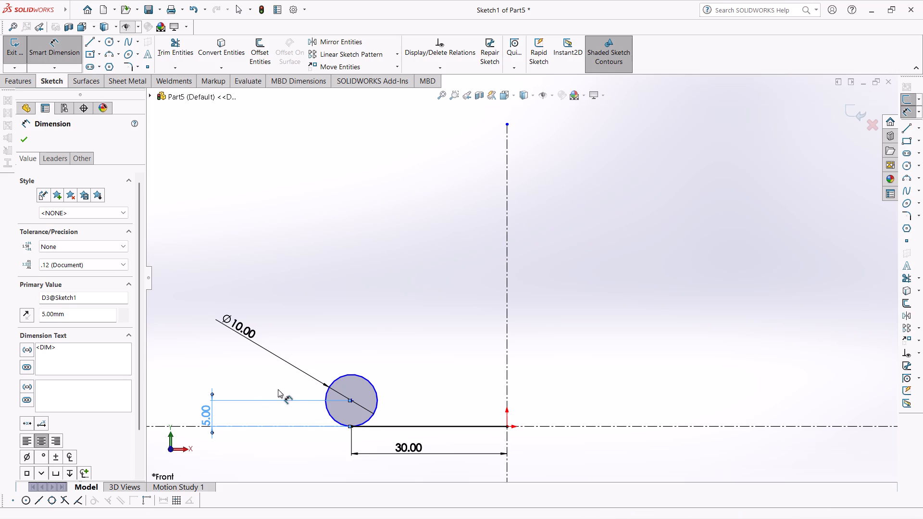
left_click(30, 136)
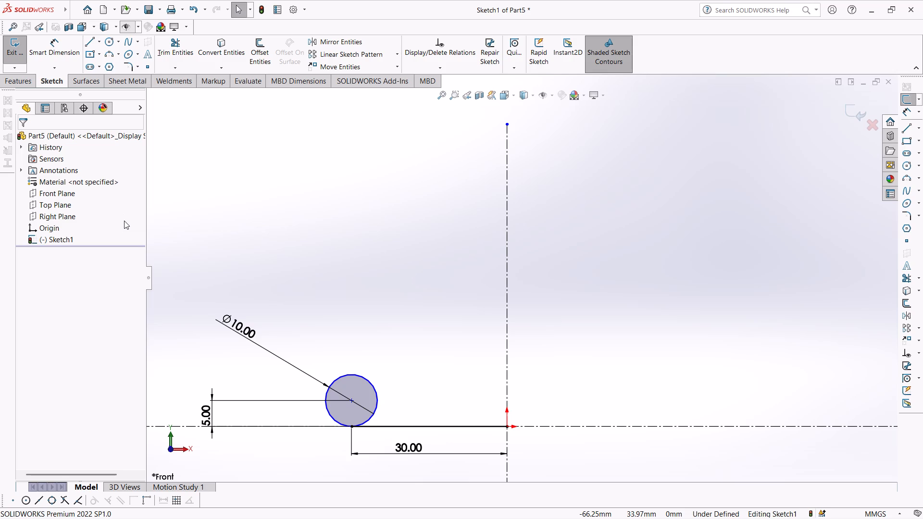
Add a vertical relation between the 10 mm circle's center and the solid line's outer endpoint.
left_click(350, 402)
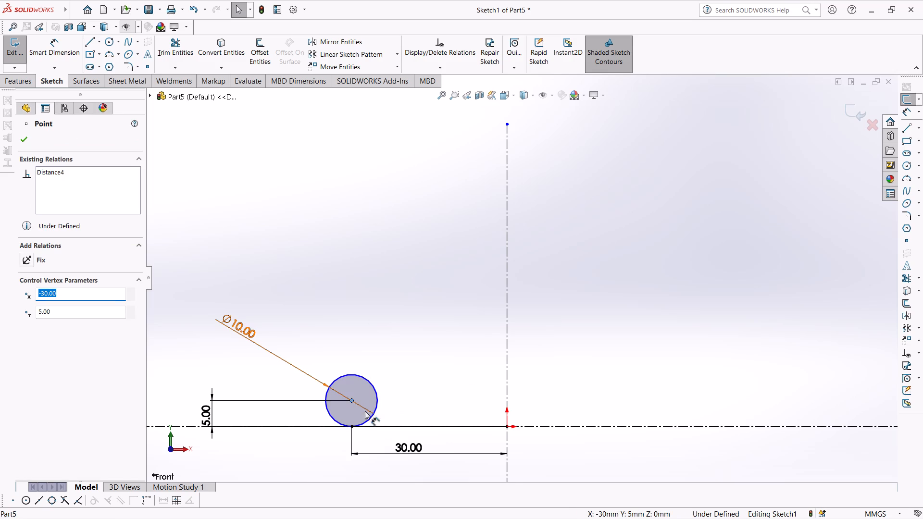
left_click(350, 428, "ctrl")
left_click(45, 321)
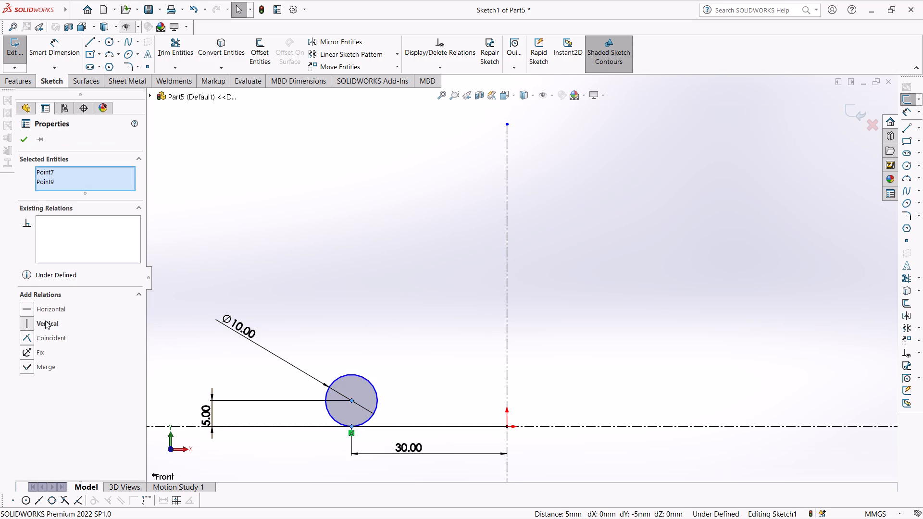
left_click(24, 144)
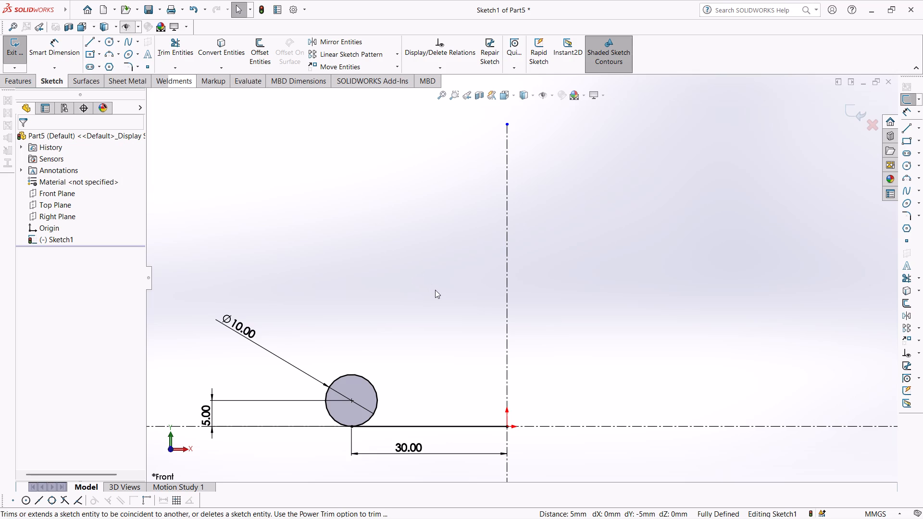
Sketch a second circle of 9 mm radius, centered about 19 mm left of the vertical centerline and 20.5 mm above the origin.
left_click(107, 39)
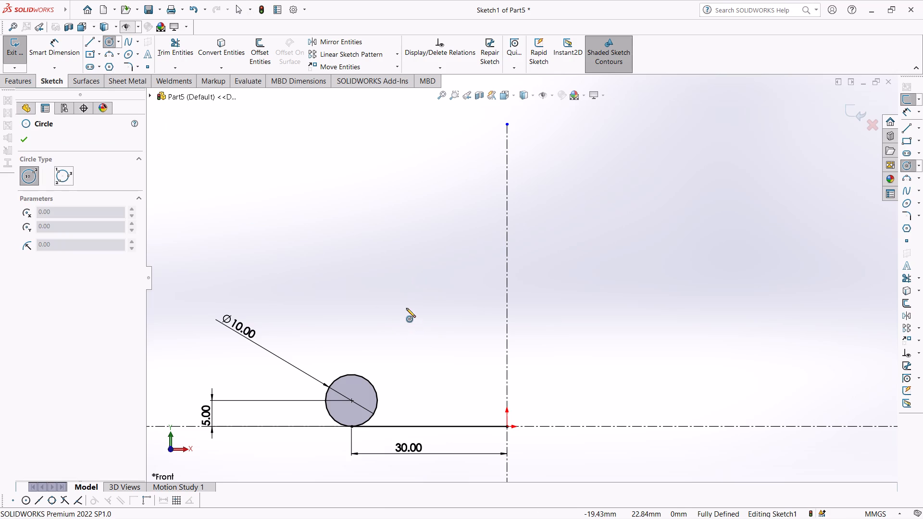
left_click(409, 320)
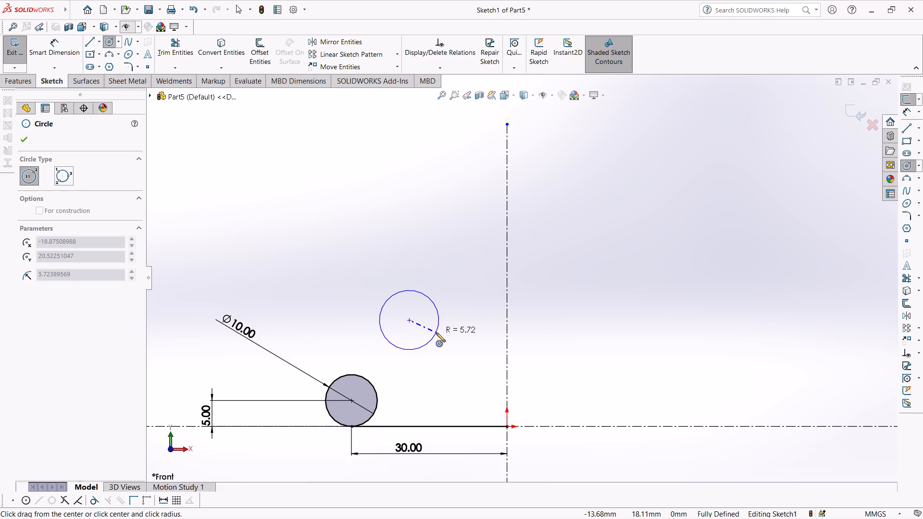
left_click(436, 333)
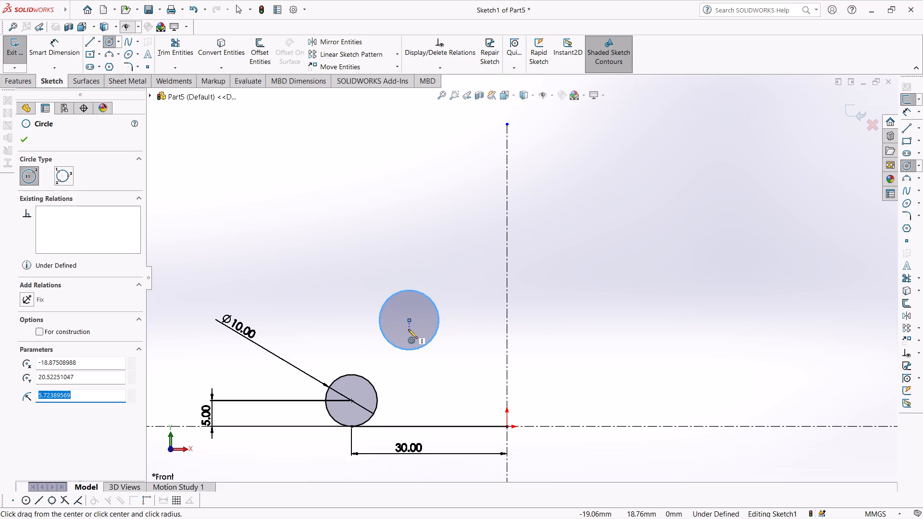
key("9")
key("Return")
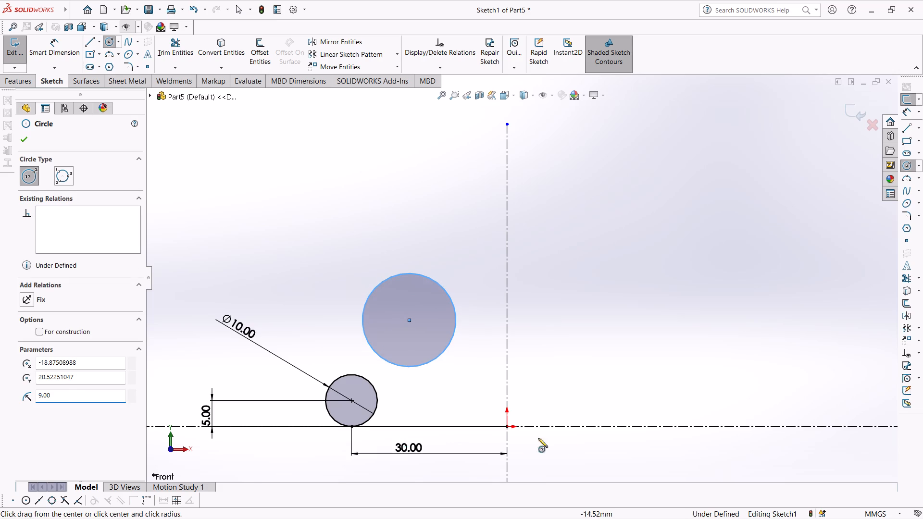
left_click(21, 143)
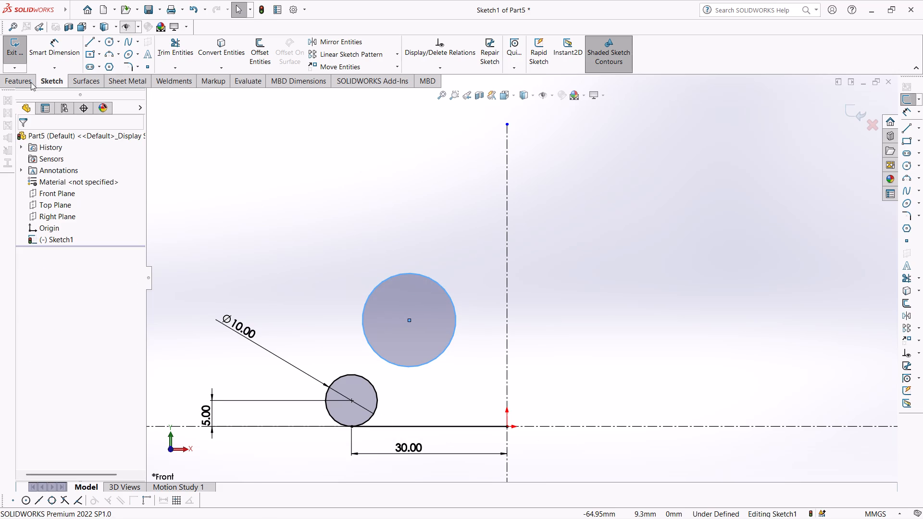
Dimension the second circle's diameter as 18 mm.
left_click(40, 60)
left_click_drag(363, 316, 322, 314)
left_click(281, 303)
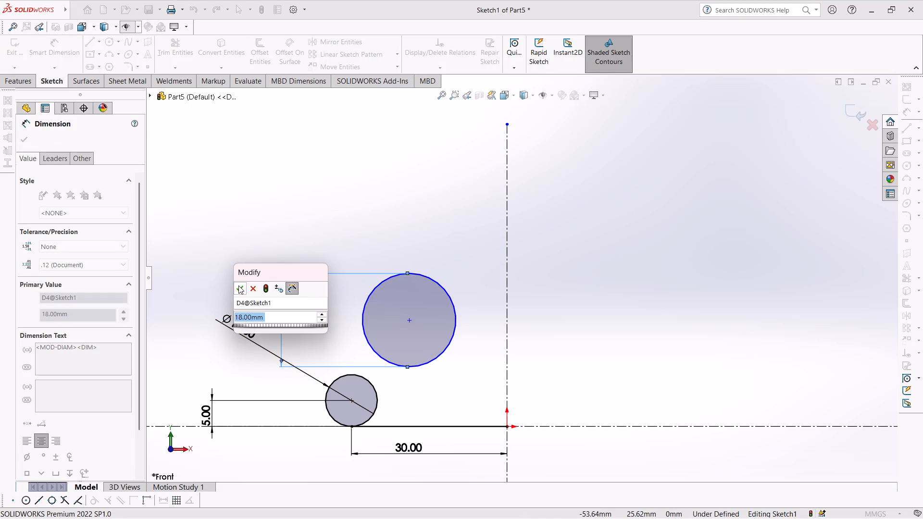
left_click(238, 285)
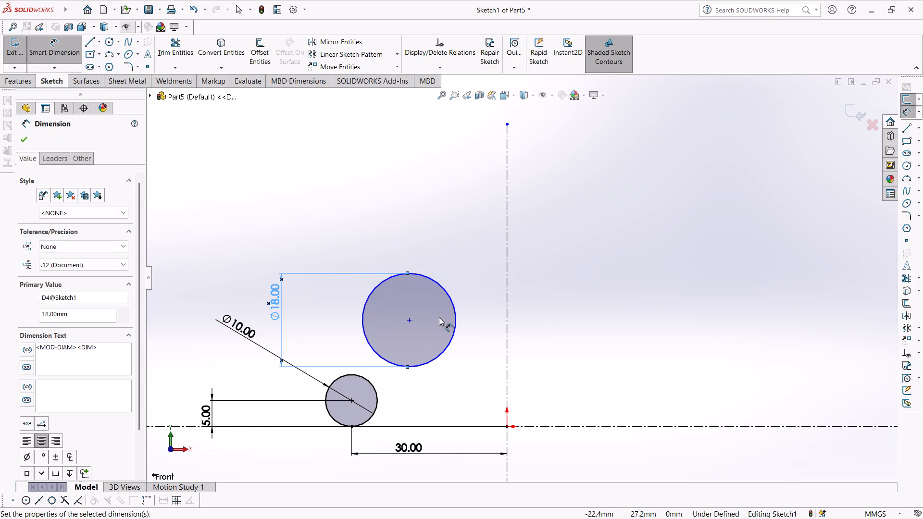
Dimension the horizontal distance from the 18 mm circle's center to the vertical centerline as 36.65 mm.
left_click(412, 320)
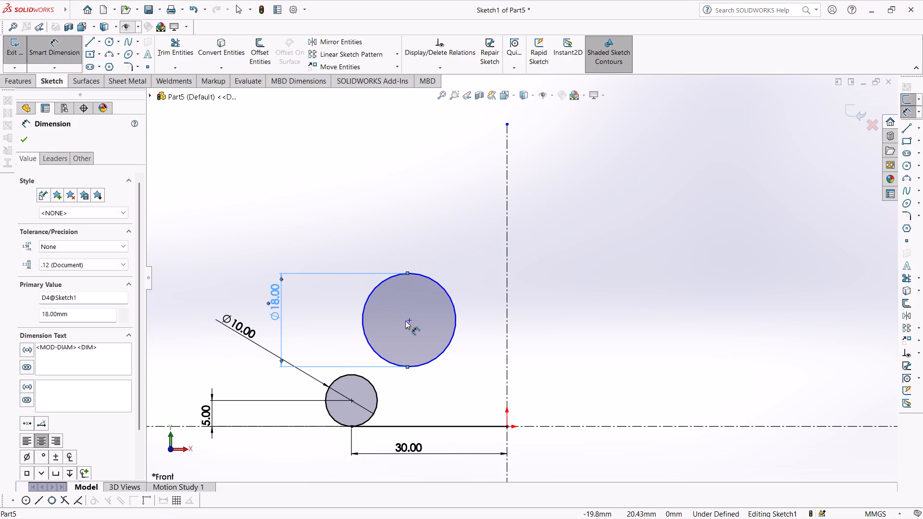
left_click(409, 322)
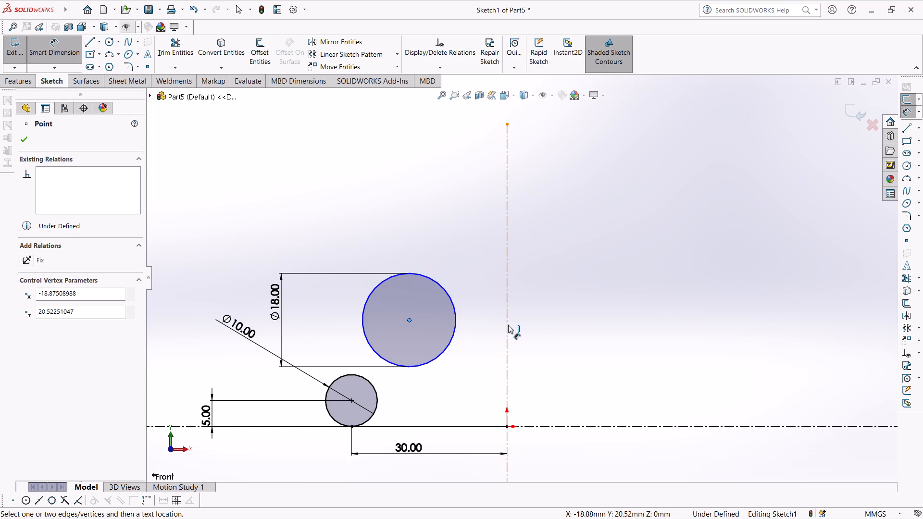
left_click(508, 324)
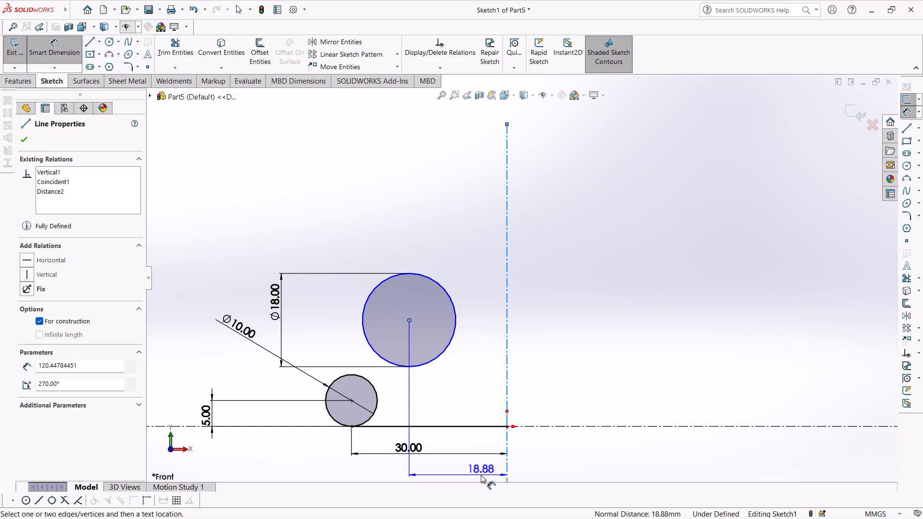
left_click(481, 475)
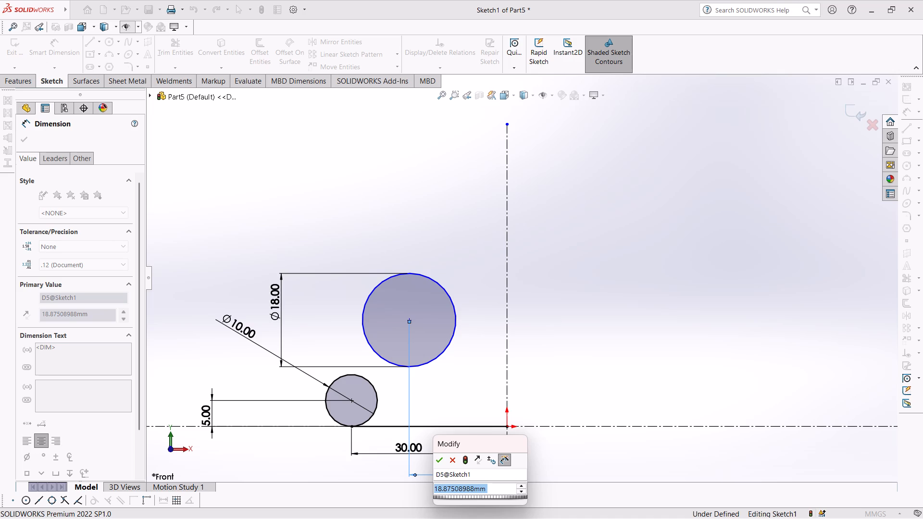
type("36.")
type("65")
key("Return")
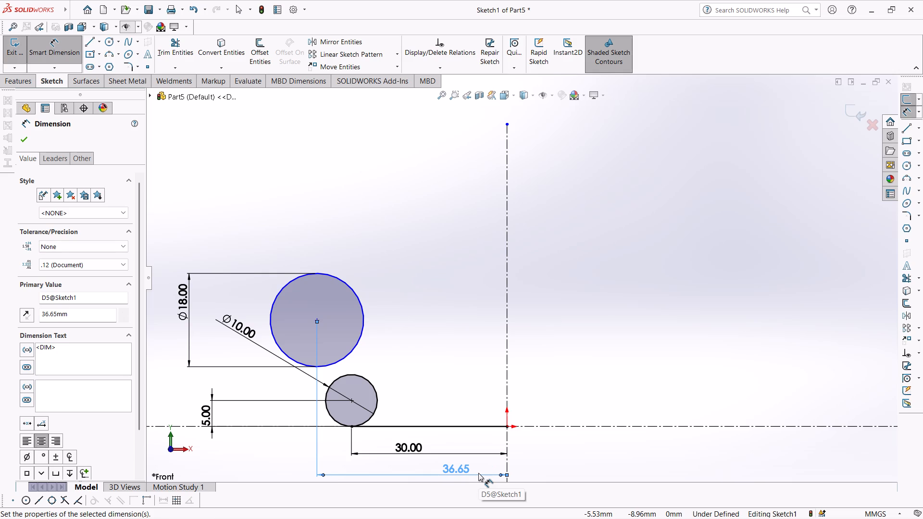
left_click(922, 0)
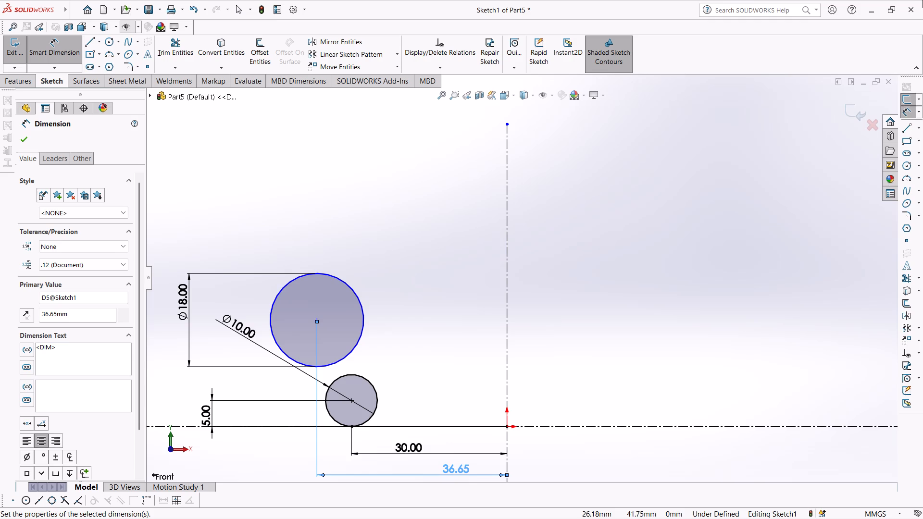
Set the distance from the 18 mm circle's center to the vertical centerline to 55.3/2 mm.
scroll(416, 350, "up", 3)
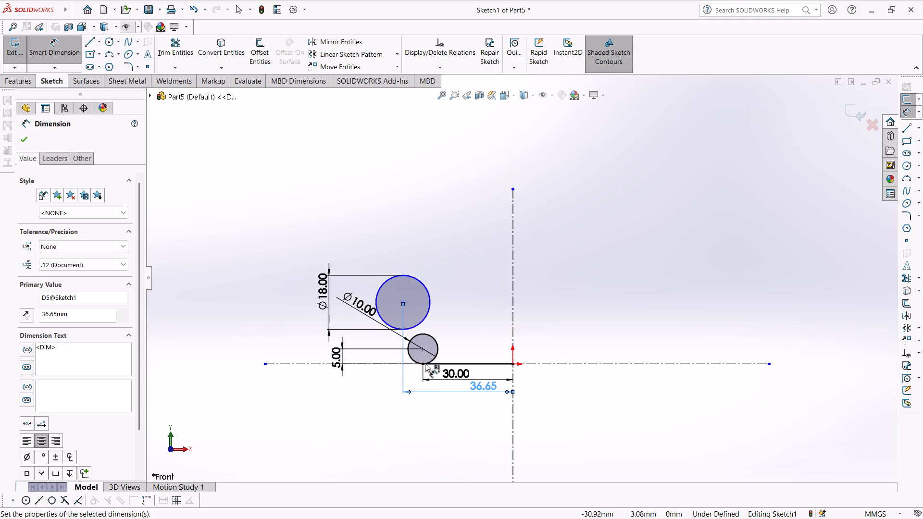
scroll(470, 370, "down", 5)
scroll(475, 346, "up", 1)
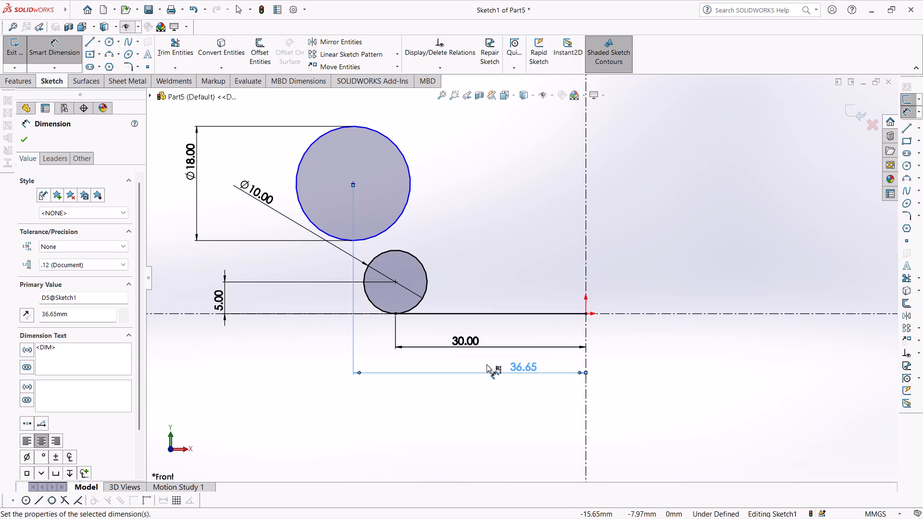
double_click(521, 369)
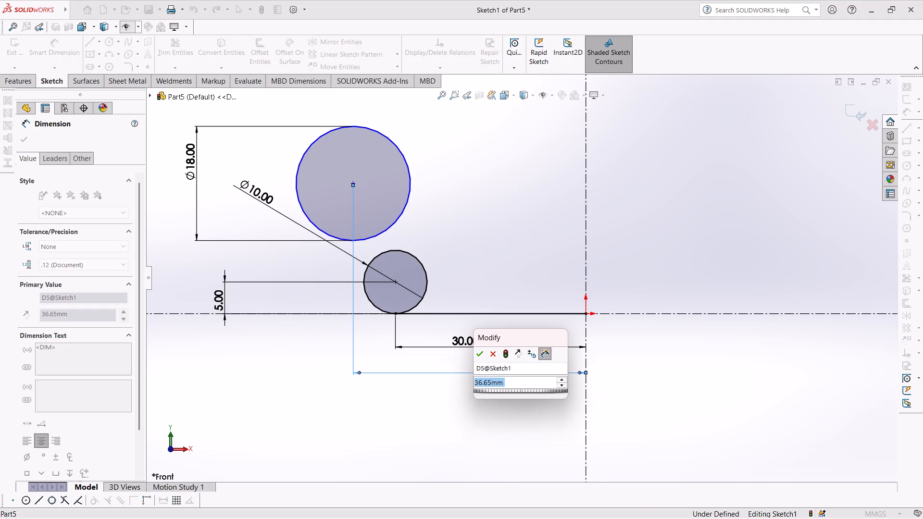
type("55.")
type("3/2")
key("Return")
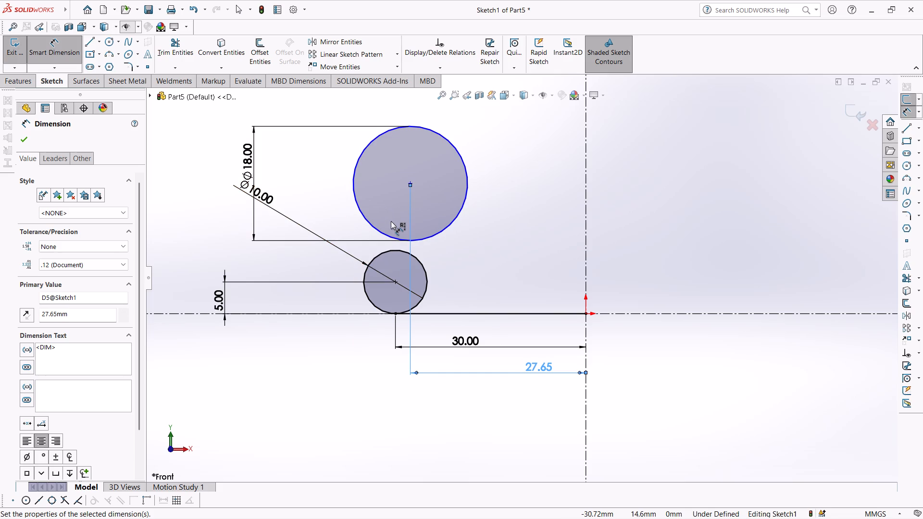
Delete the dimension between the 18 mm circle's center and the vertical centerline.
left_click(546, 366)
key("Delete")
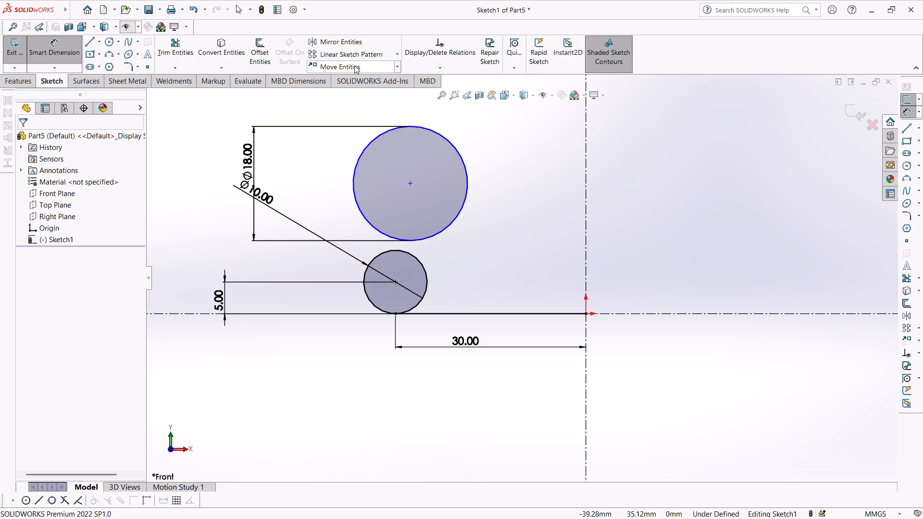
Set the distance from the vertical centerline to the solid line's outer endpoint to 40 mm.
double_click(461, 341)
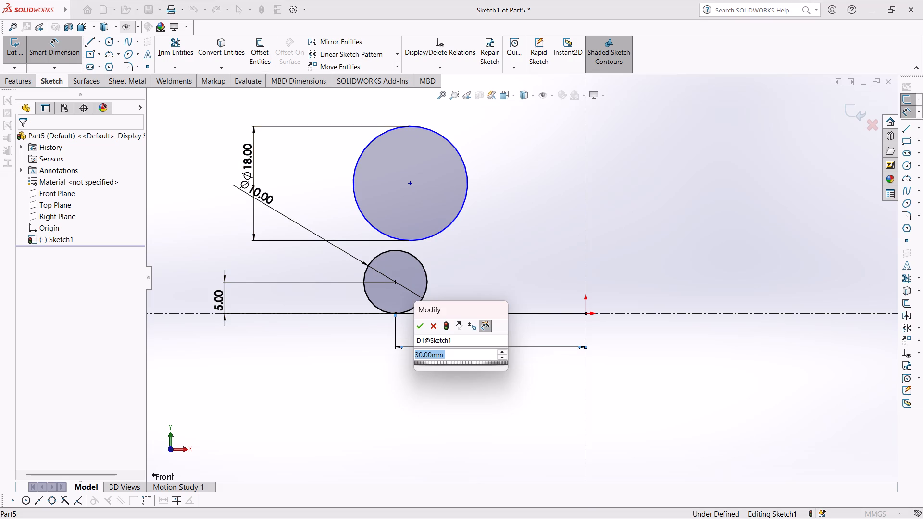
type("40")
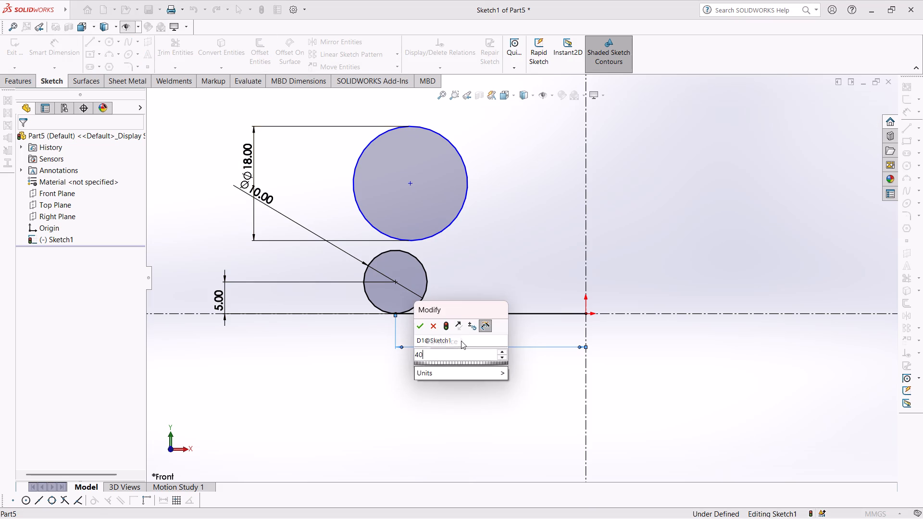
key("Return")
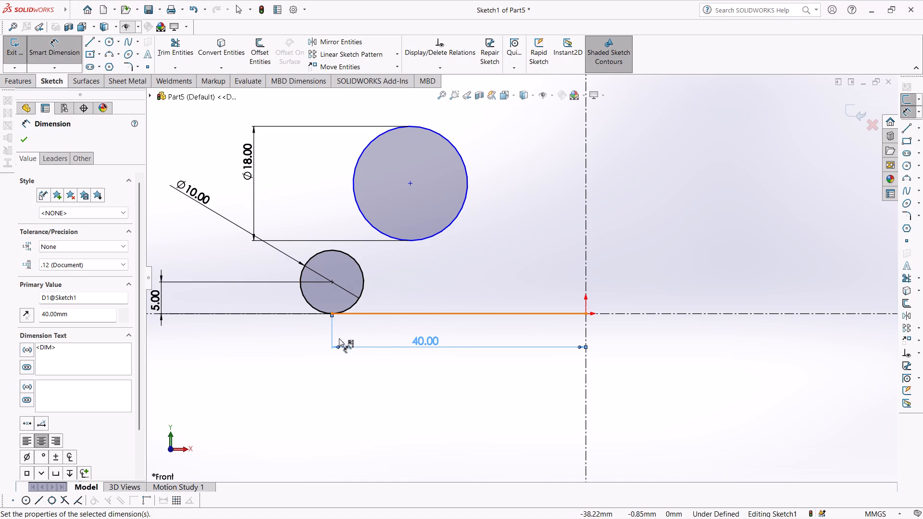
Dimension the horizontal distance from the 18 mm circle's center to the vertical centerline, placing the dimension below the line's dimension.
left_click(410, 182)
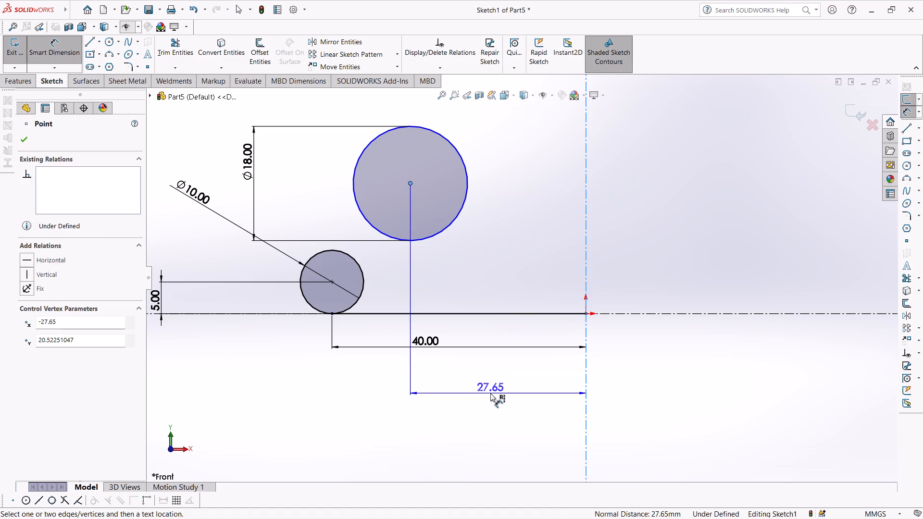
left_click(490, 393)
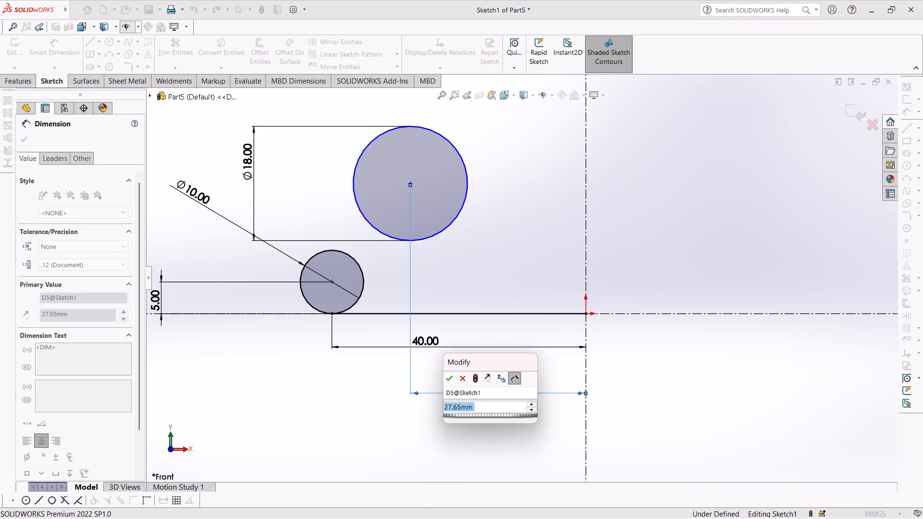
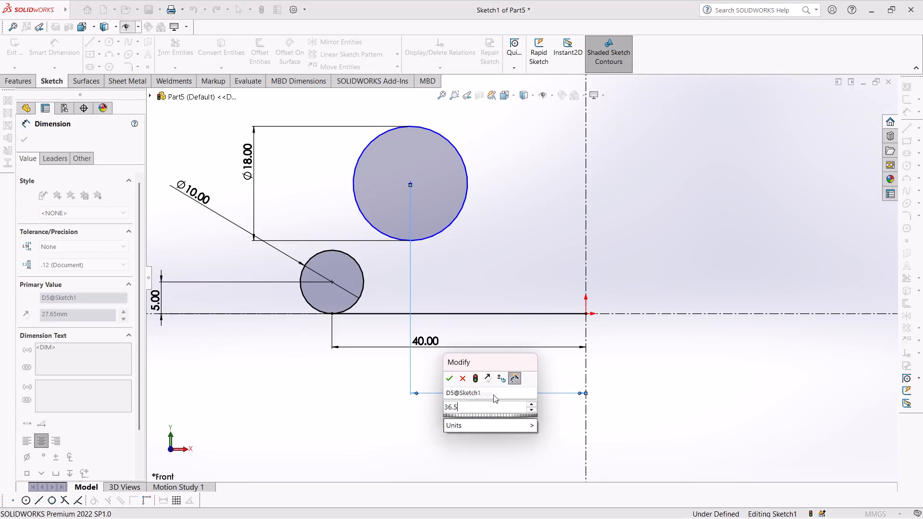
Set the horizontal distance from the 18 mm circle's center to the vertical centerline to 36.5 mm.
key("Return")
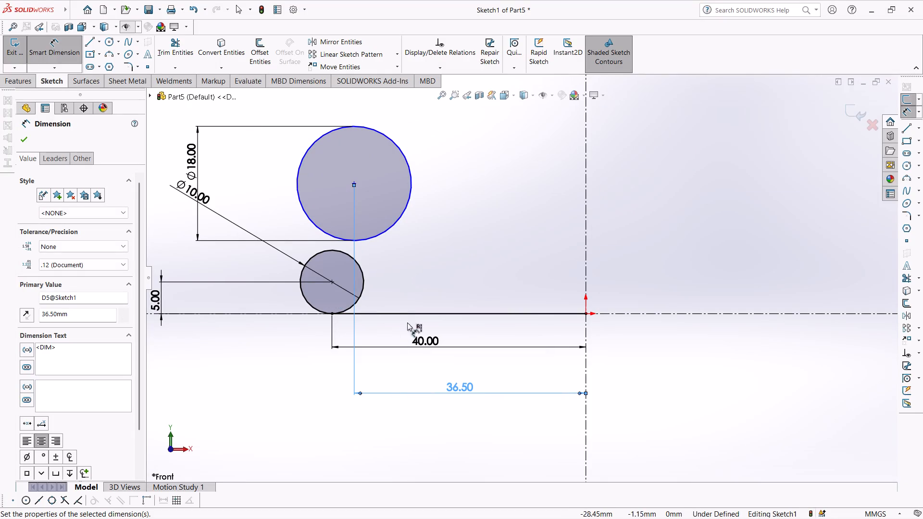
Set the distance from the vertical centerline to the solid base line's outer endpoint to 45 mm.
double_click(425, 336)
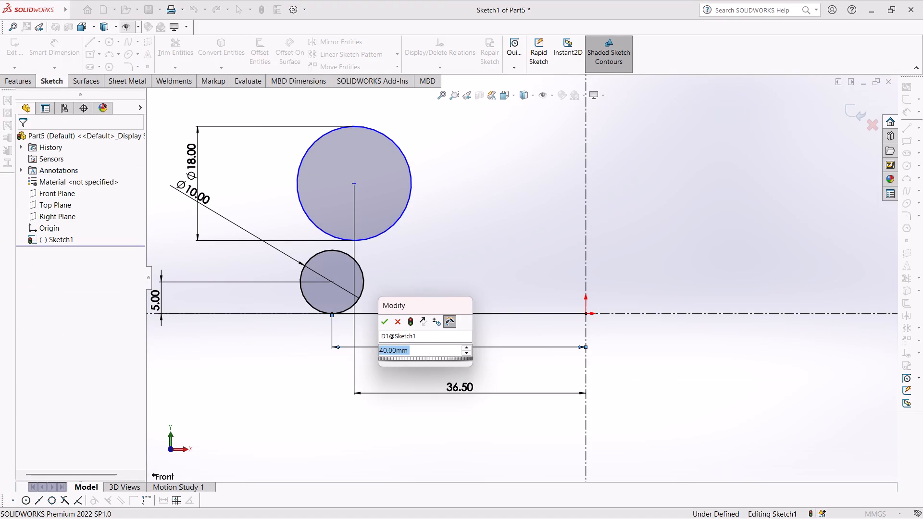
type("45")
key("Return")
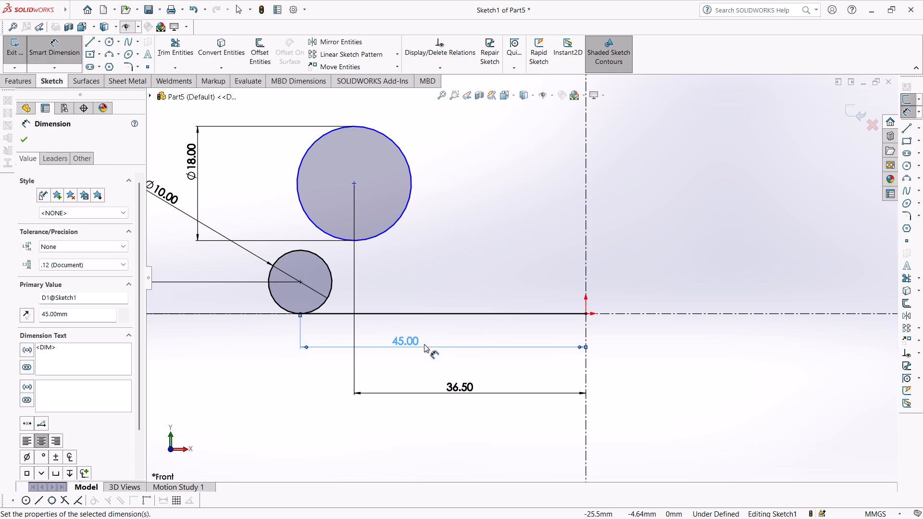
Set the distance from the vertical centerline to the solid base line's outer endpoint to 50 mm.
double_click(417, 347)
type("50")
key("Return")
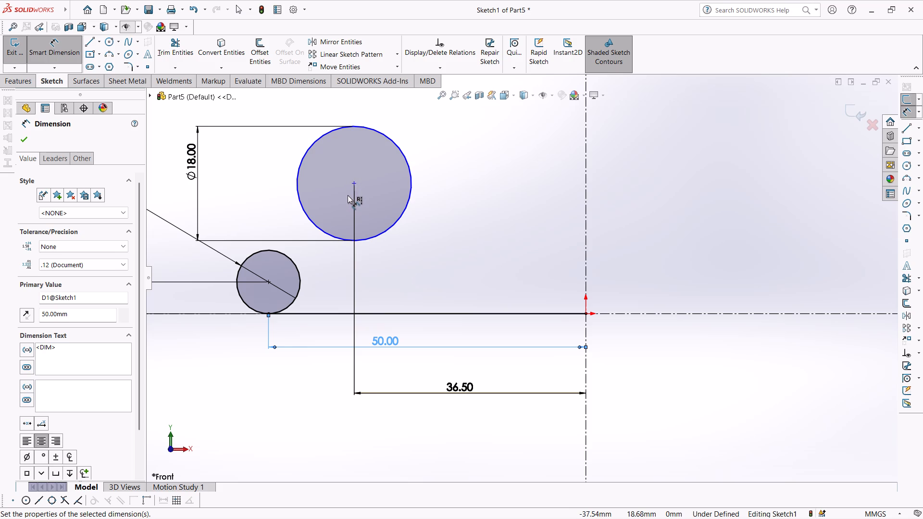
Dimension the 18 mm circle's center vertically from the solid base line at 21.7 mm, placing the dimension beside the circles.
scroll(324, 195, "up", 3)
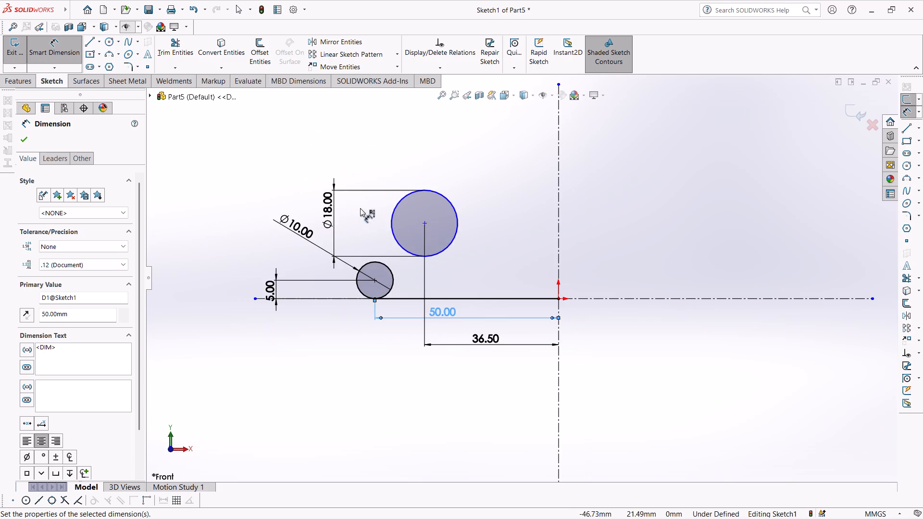
scroll(414, 233, "down", 3)
scroll(473, 226, "up", 2)
scroll(529, 199, "down", 2)
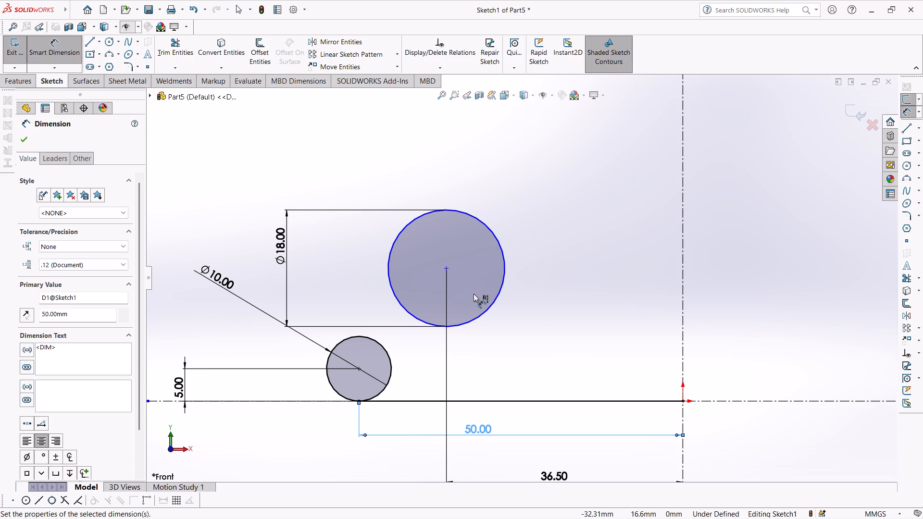
left_click(449, 267)
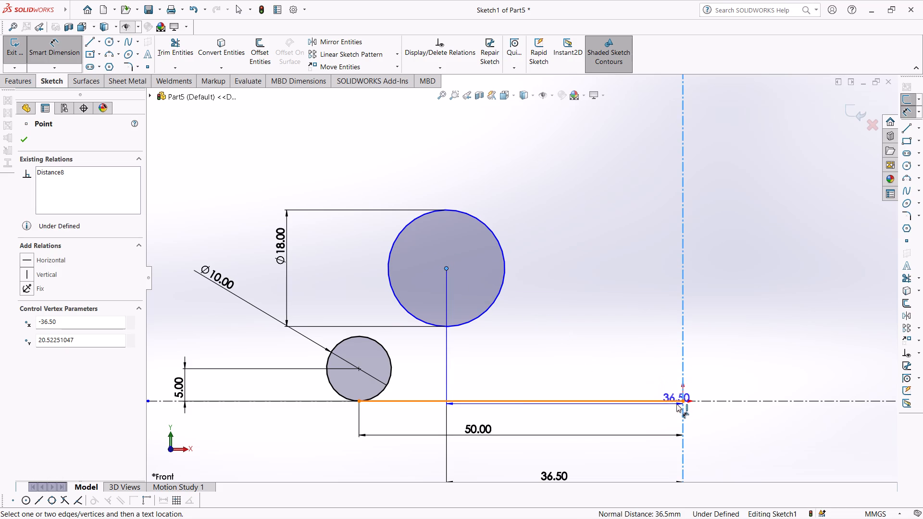
left_click(671, 399)
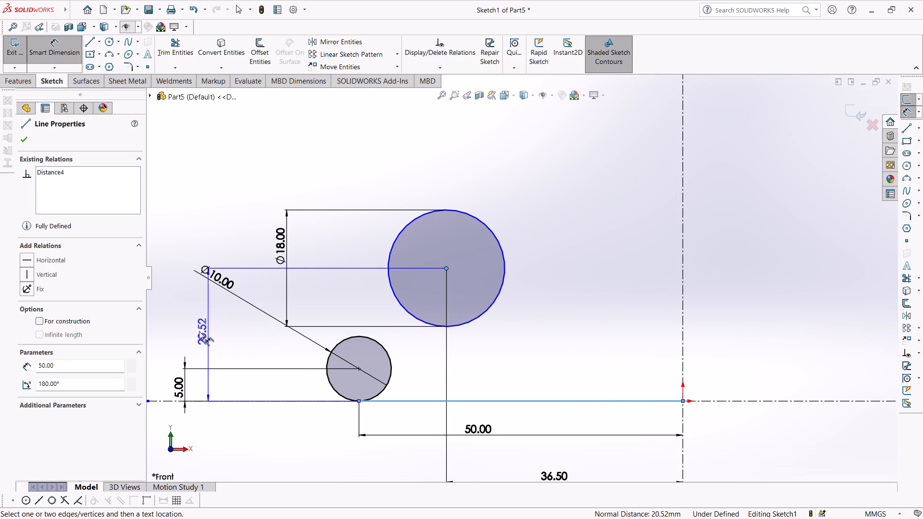
left_click(194, 331)
type("21.7")
key("Return")
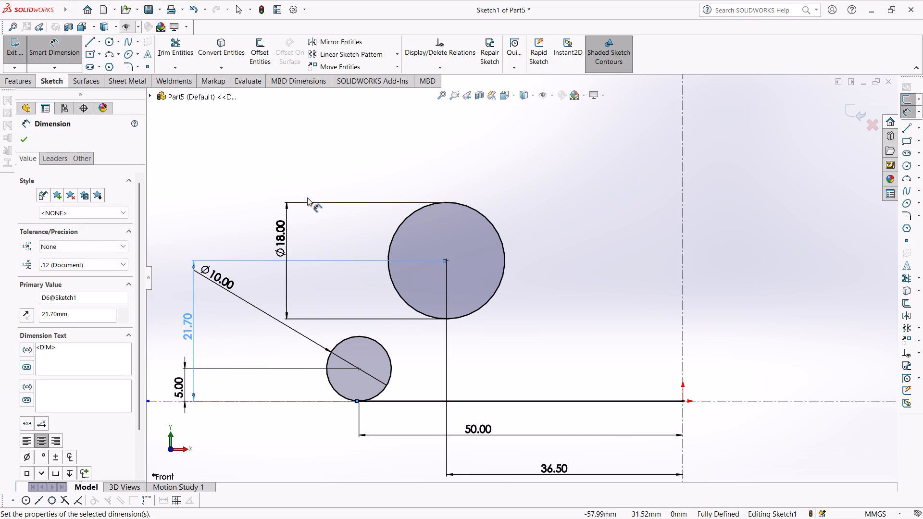
Start the Line tool to sketch a new line in the profile.
left_click(95, 38)
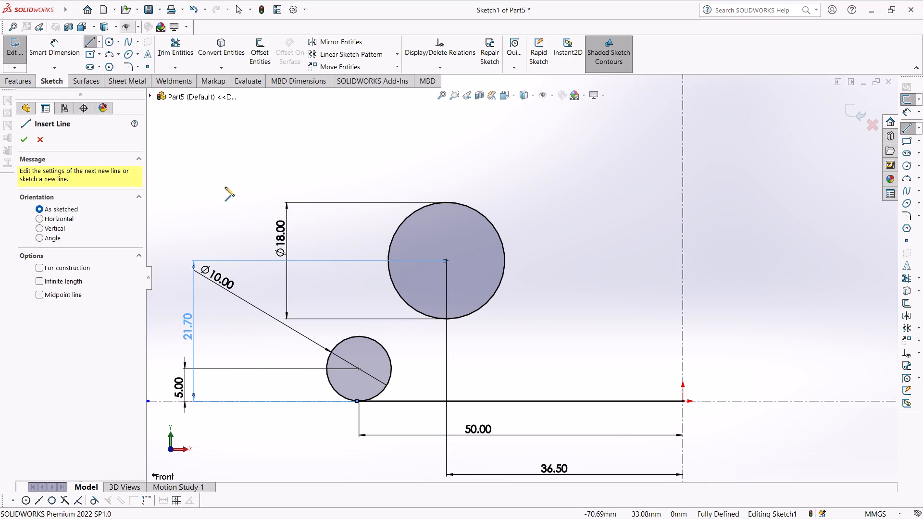
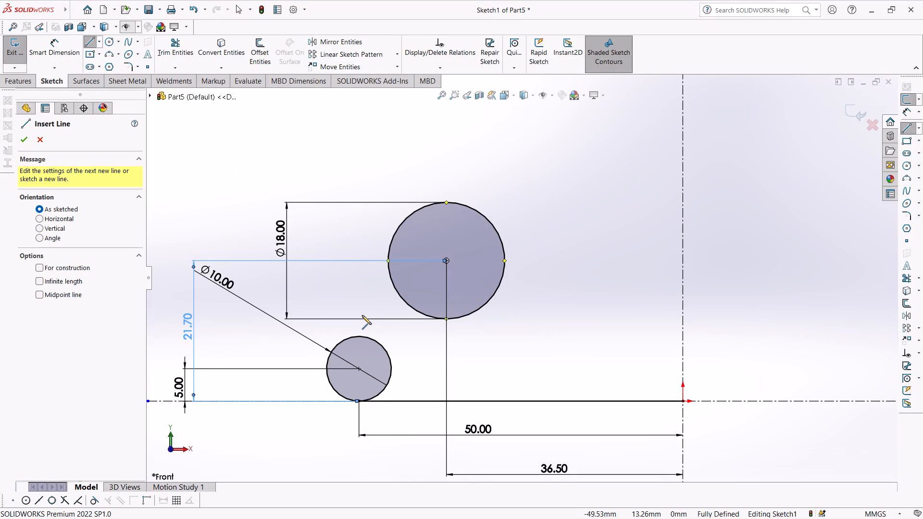
Sketch a slightly sloped line that passes between the 18 mm circle and the 10 mm circle, overhanging both.
left_click(470, 321)
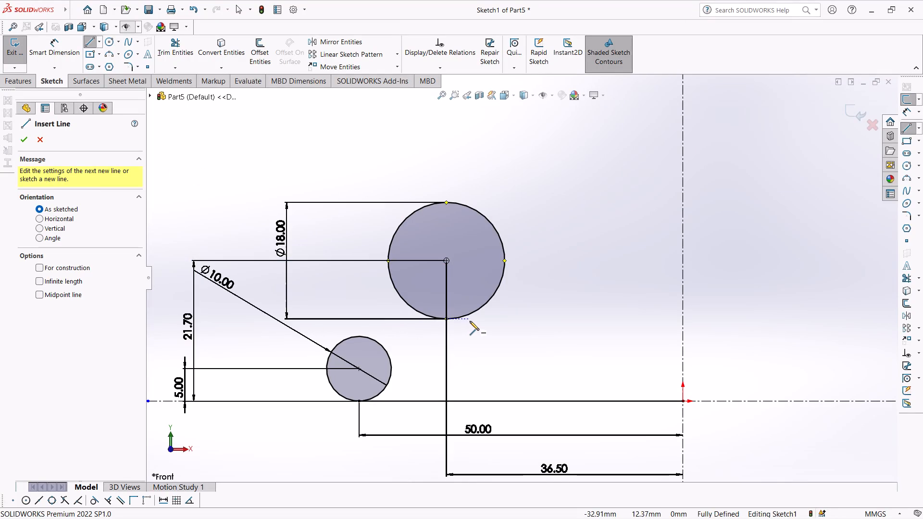
left_click(287, 344)
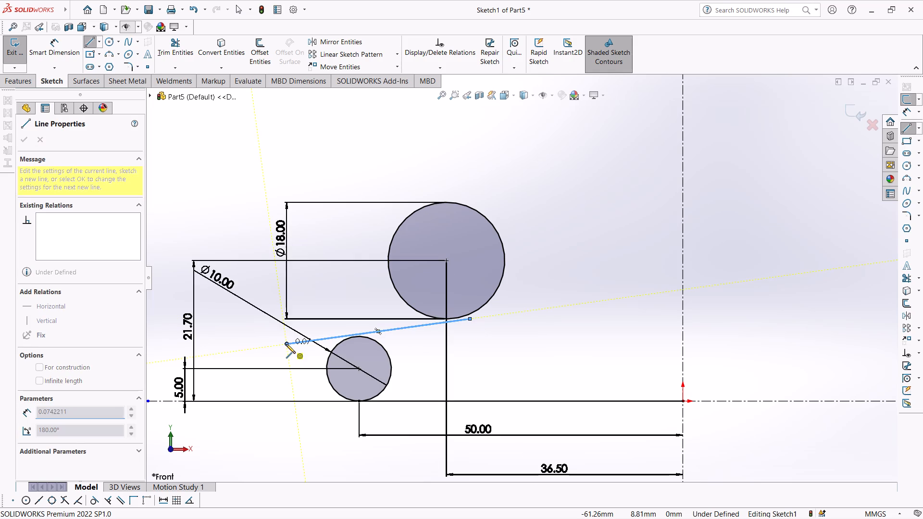
key("Escape")
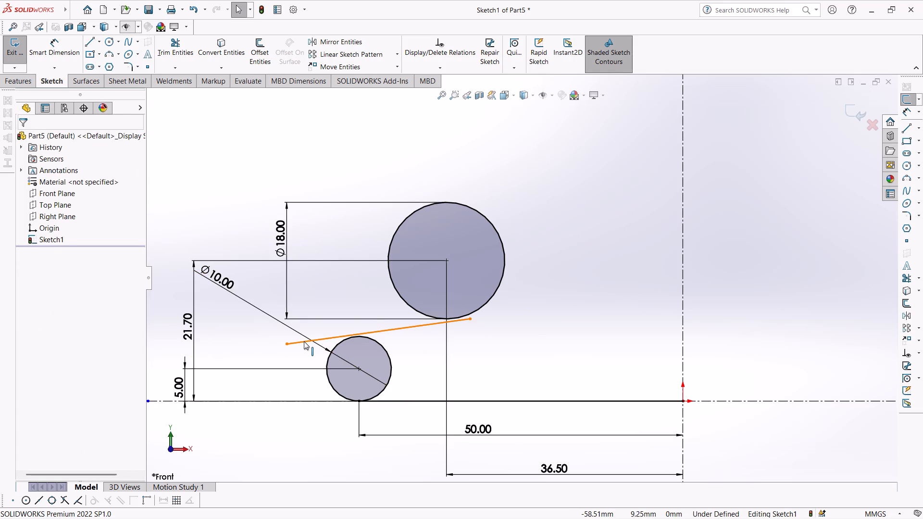
Add a tangent relation between the sloped line and the 10 mm circle.
left_click(303, 340)
left_click(337, 345, "ctrl")
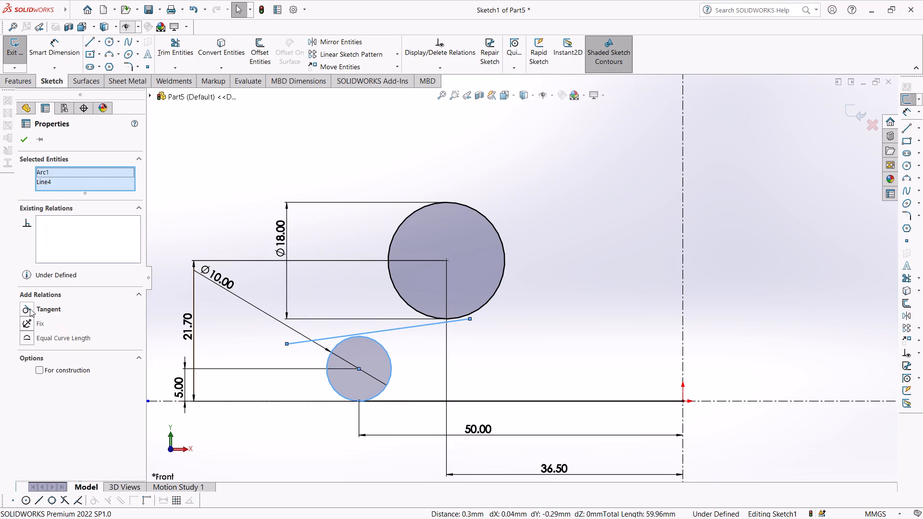
left_click(30, 309)
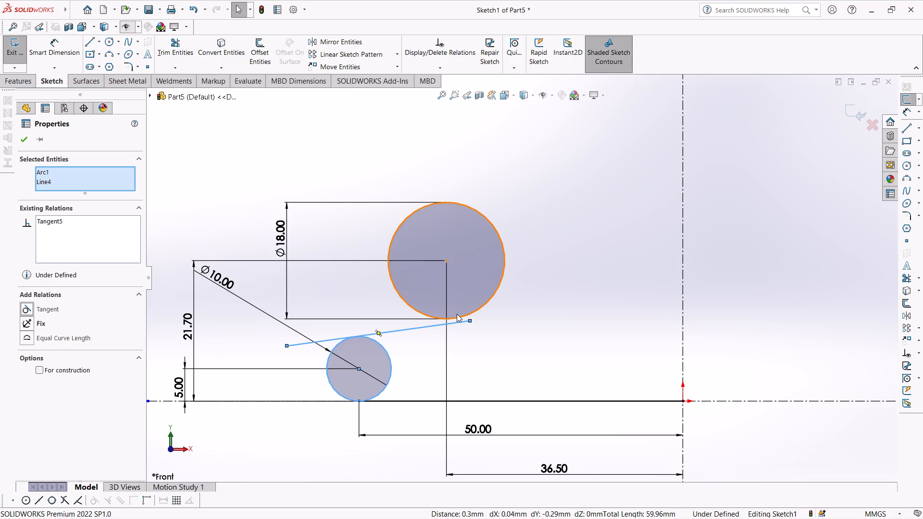
Add a tangent relation between the sloped line and the 18 mm circle, excluding the 10 mm circle from the selection.
left_click(457, 314, "ctrl")
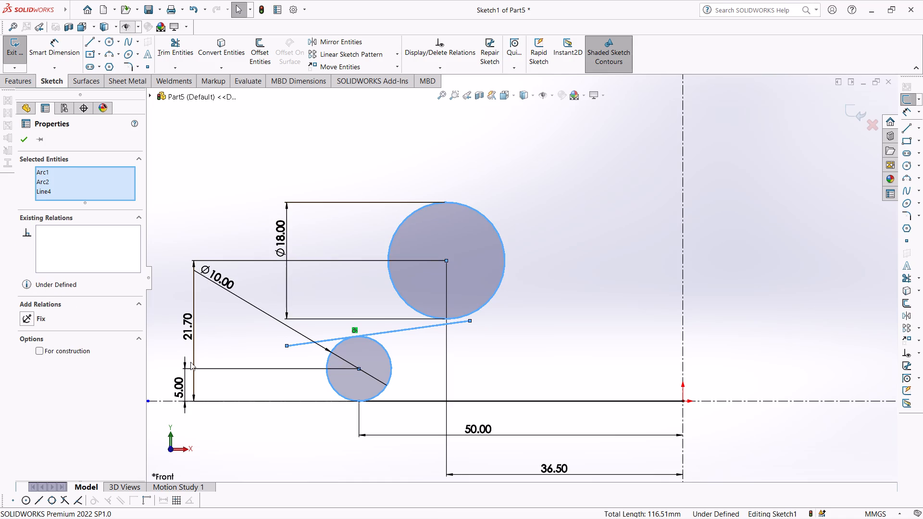
left_click(330, 382)
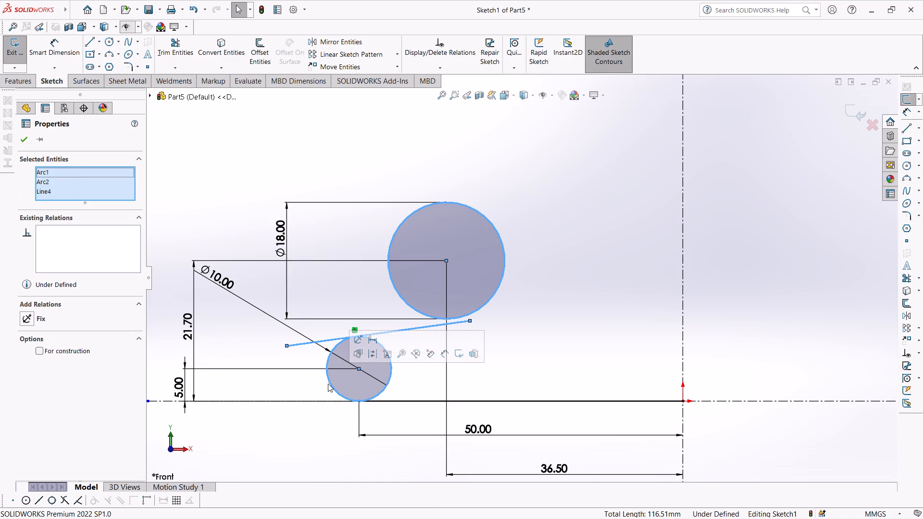
right_click(88, 172)
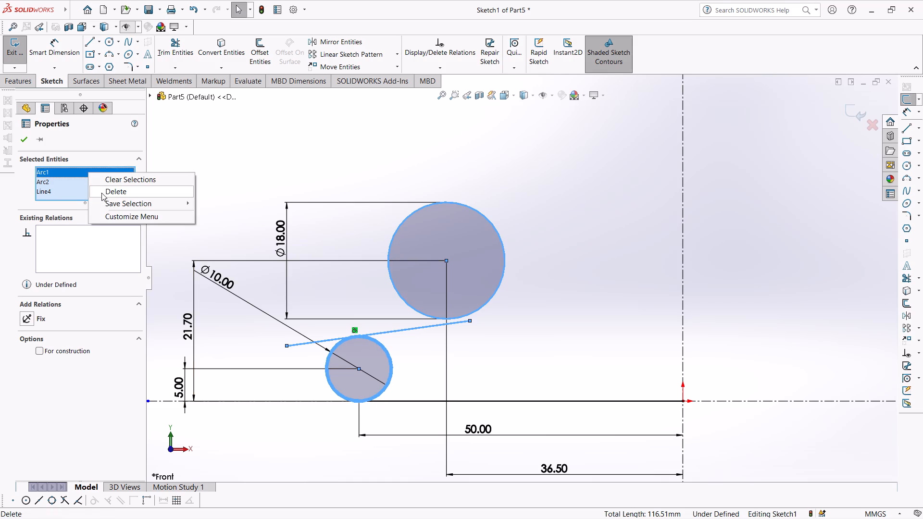
left_click(101, 193)
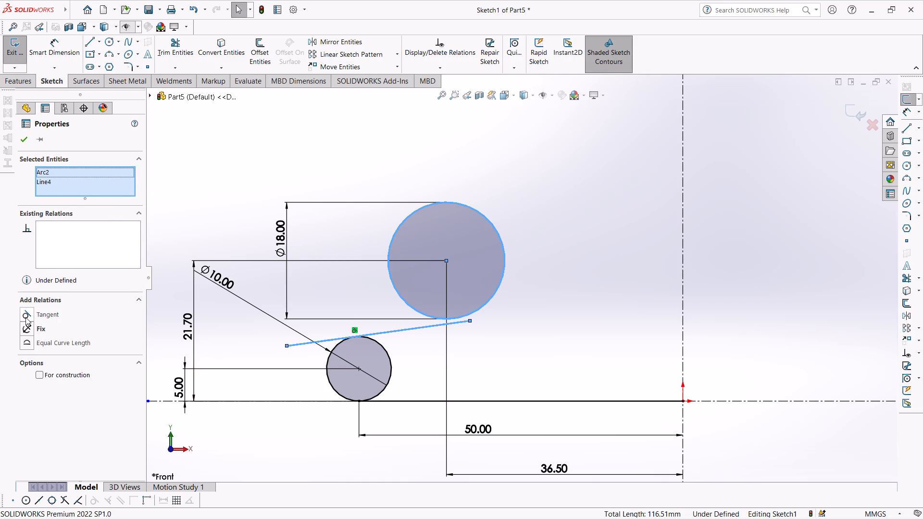
left_click(25, 316)
left_click(24, 140)
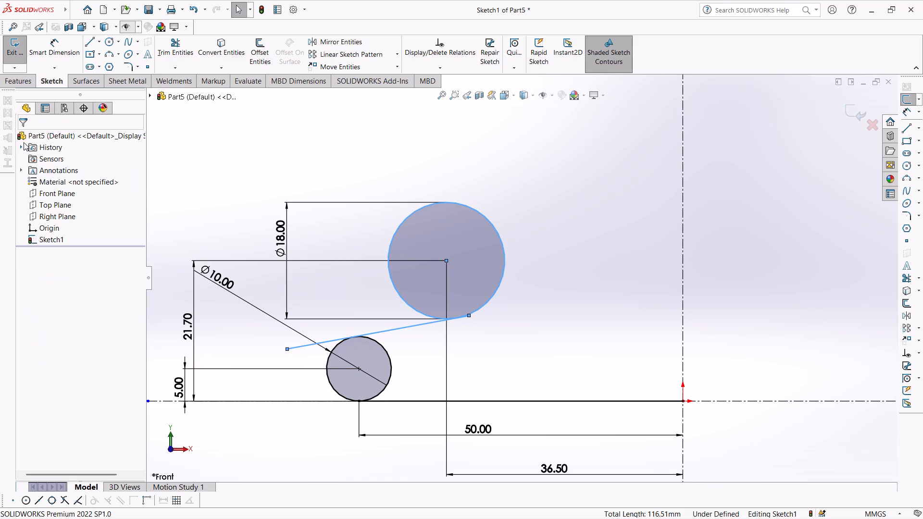
left_click(200, 157)
Trim both overhanging ends of the sloped line back to its tangent points on the two circles.
left_click(176, 55)
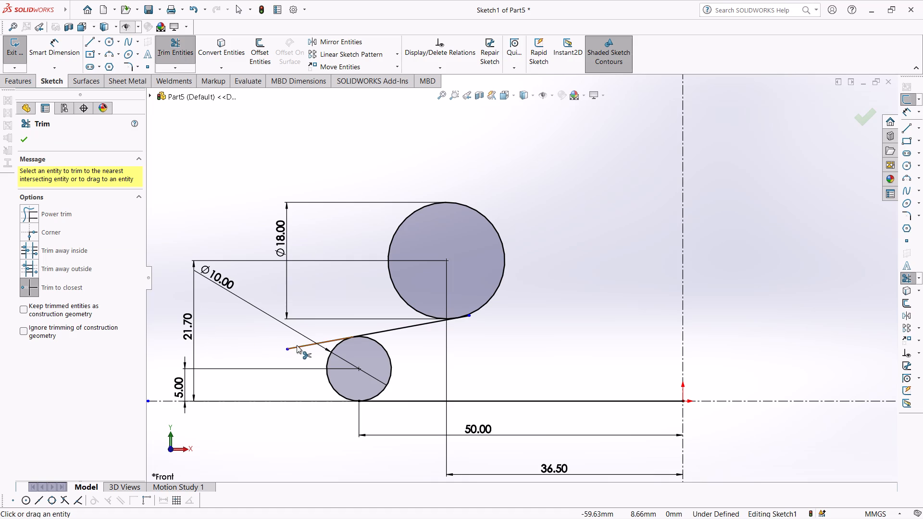
left_click(297, 345)
scroll(467, 321, "down", 7)
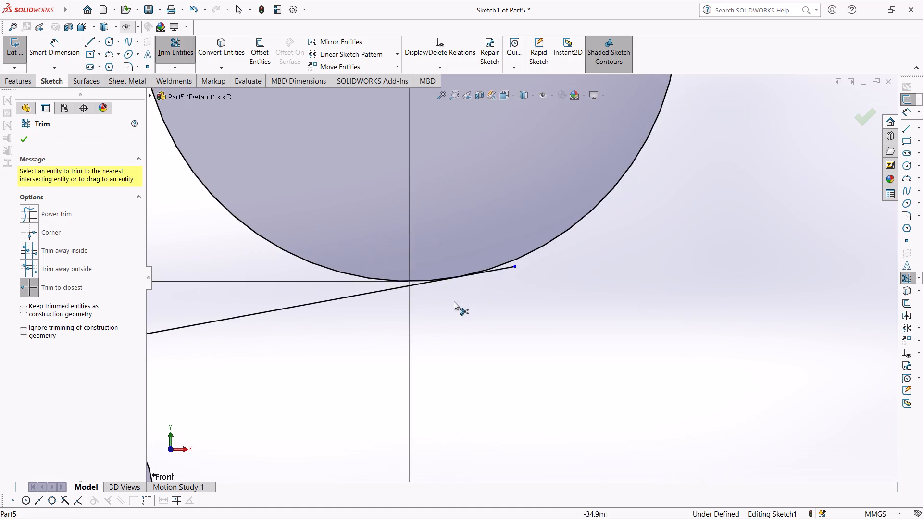
left_click(492, 270)
scroll(492, 272, "up", 7)
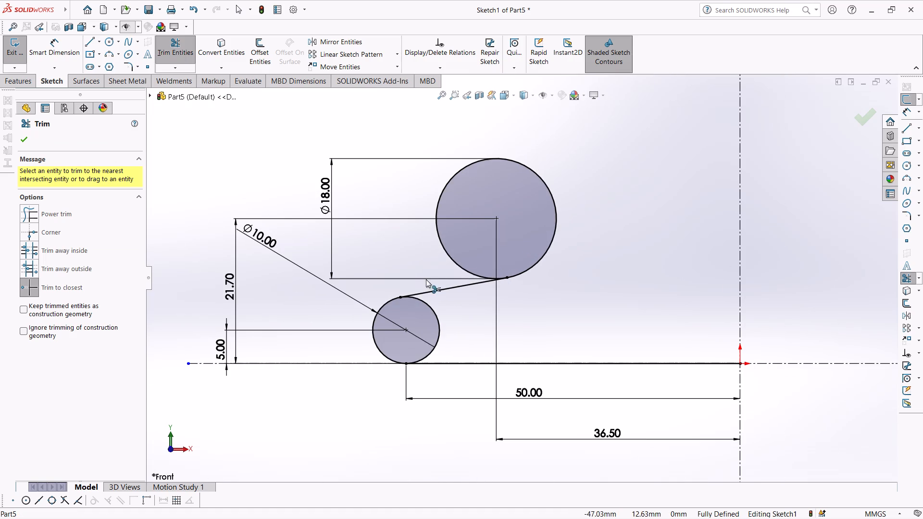
Trim away the inner side of the 10 mm circle, leaving an outer arc between the sloped line and the base line.
left_click(435, 312)
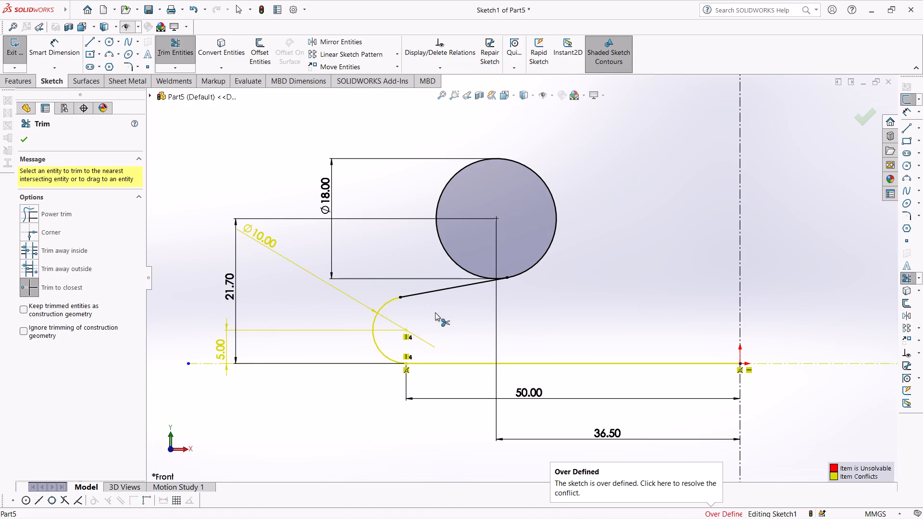
scroll(438, 318, "up", 2)
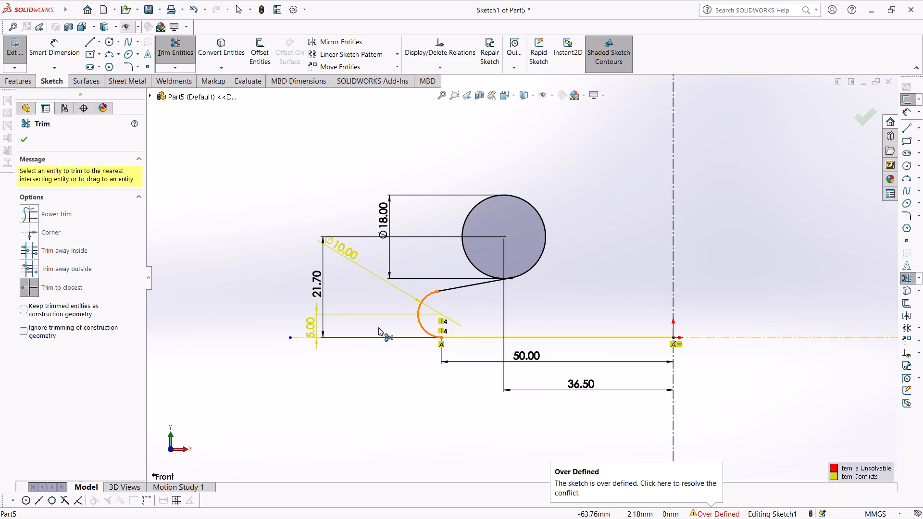
left_click(24, 142)
Delete the 10 mm diameter dimension from the trimmed arc.
left_click(334, 248)
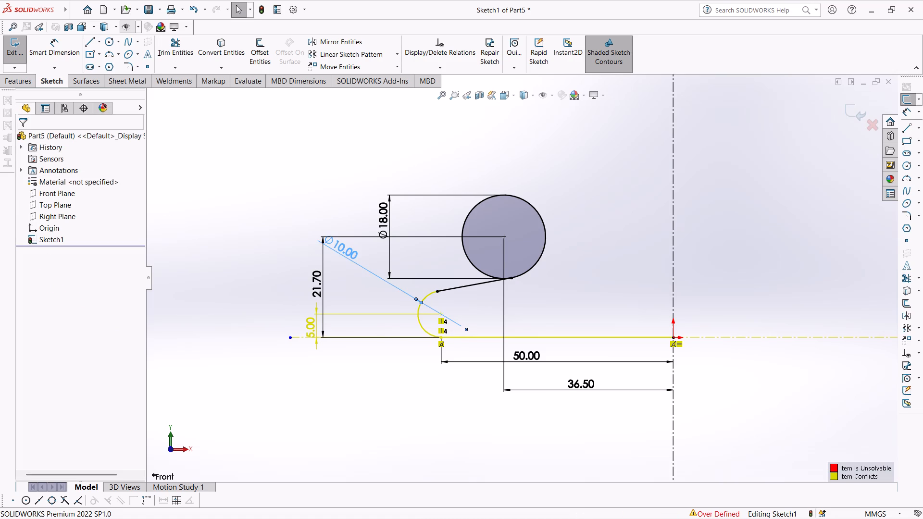
key("Delete")
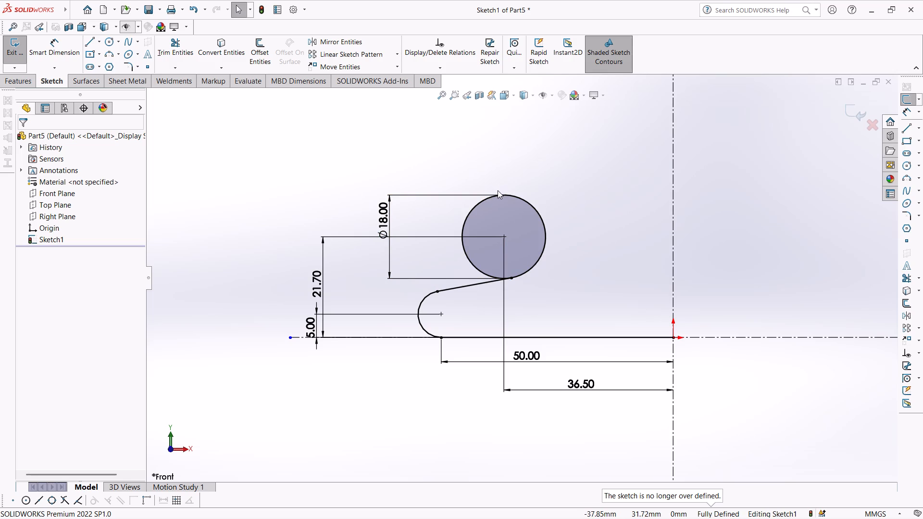
Extend the vertical centerline's upper endpoint to about 105 mm above the origin.
scroll(362, 173, "up", 1)
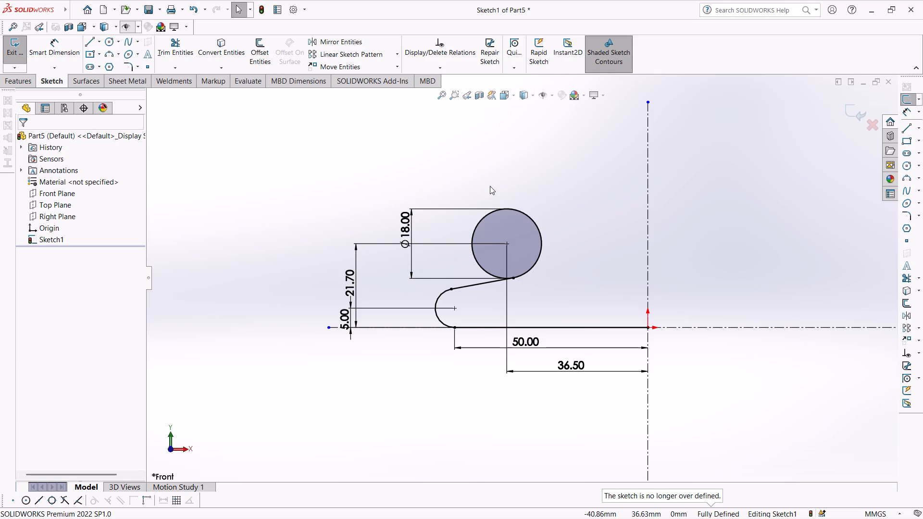
scroll(490, 186, "up", 1)
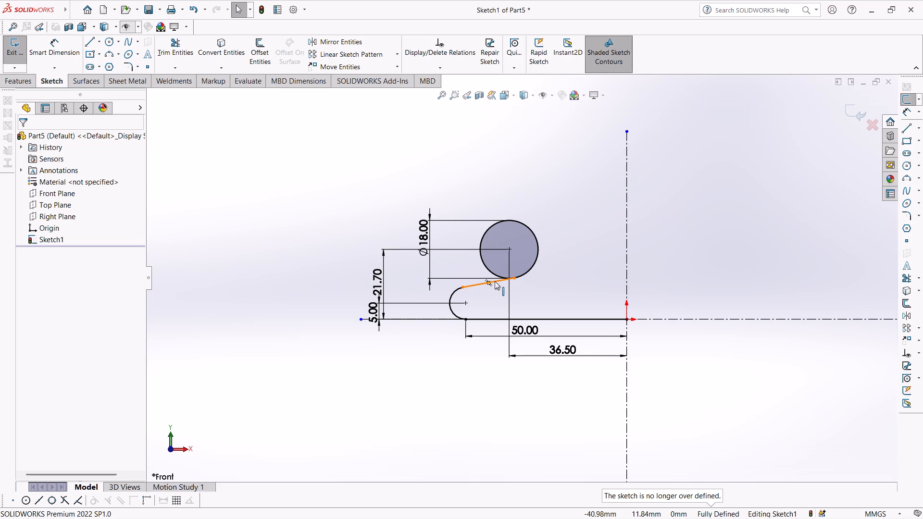
scroll(580, 206, "up", 3)
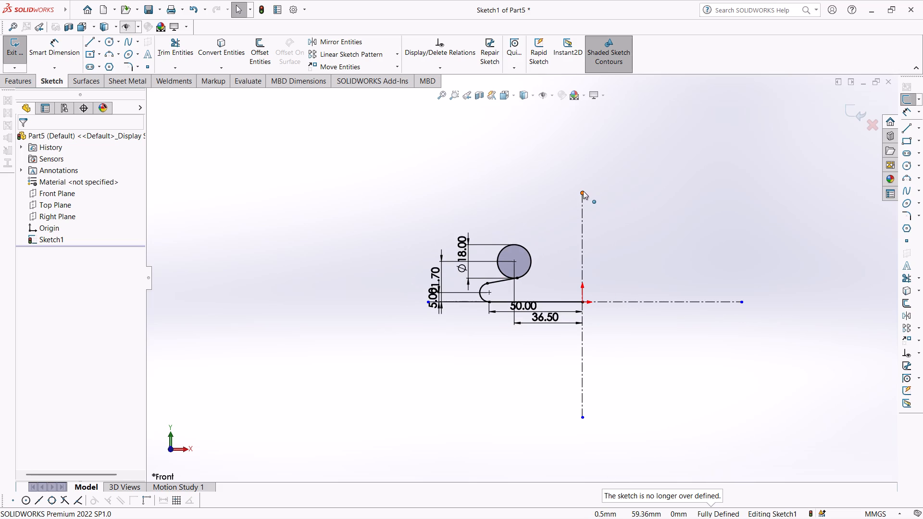
left_click_drag(583, 191, 576, 107)
Sketch a circle with a 16 mm radius above the 18 mm circle and farther out from the vertical centerline.
scroll(571, 155, "down", 2)
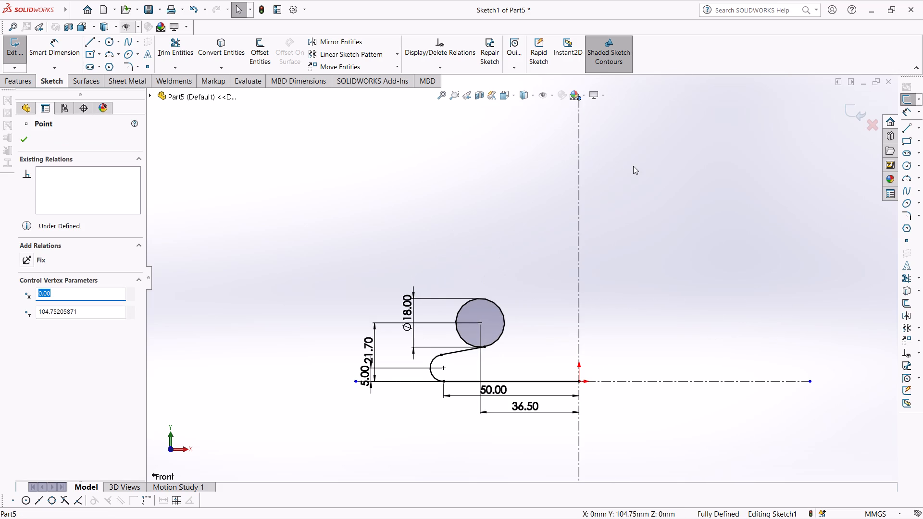
scroll(633, 173, "down", 1)
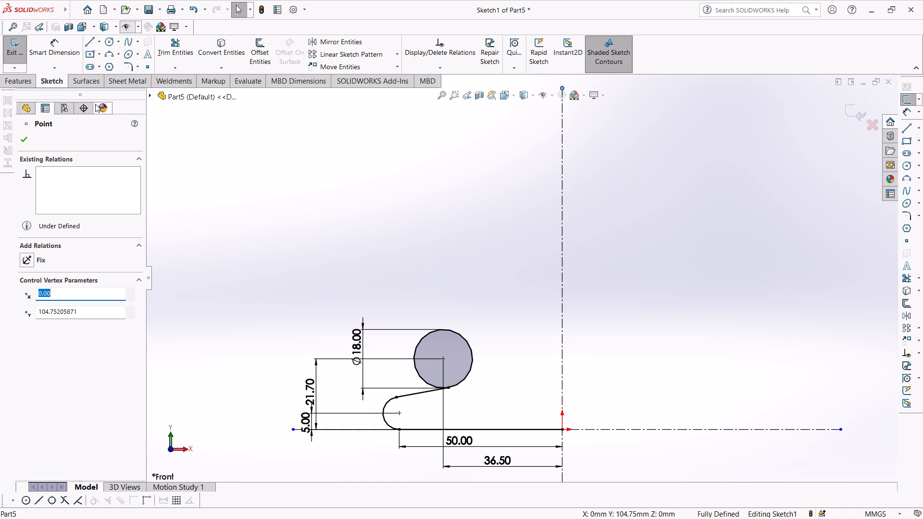
left_click(106, 42)
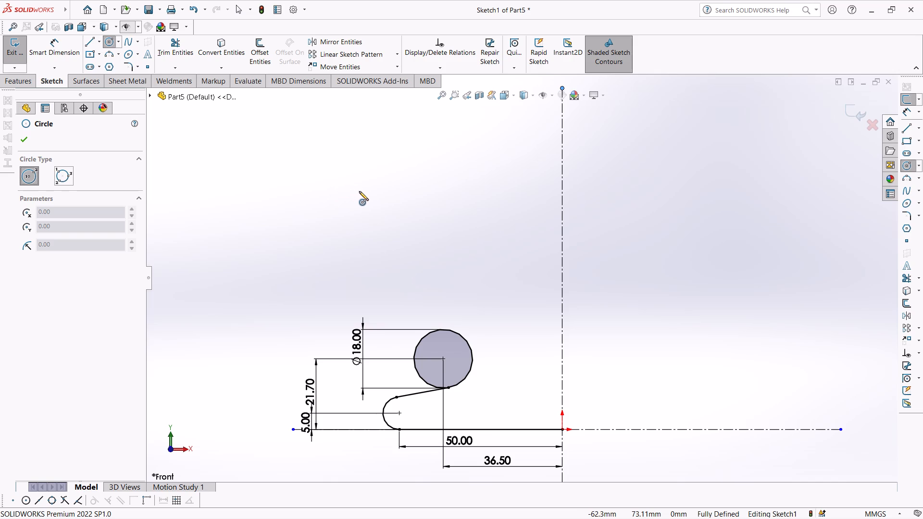
left_click(342, 183)
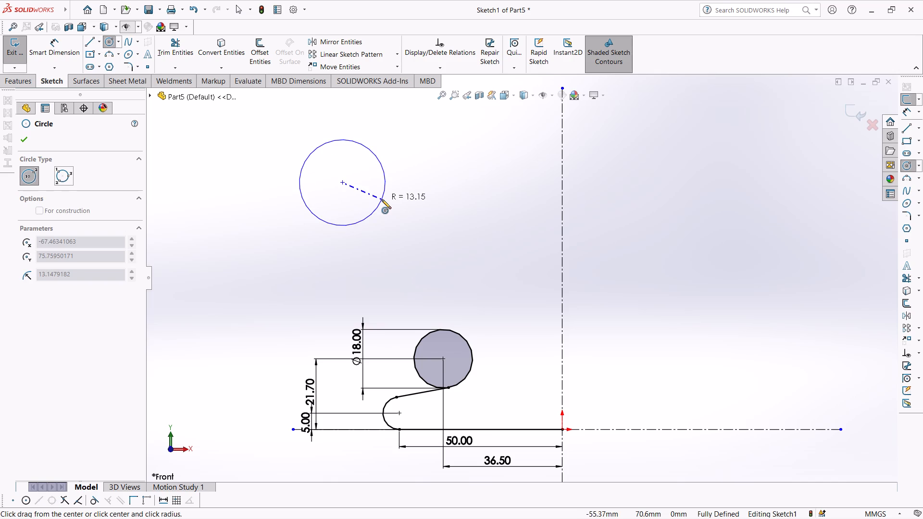
left_click(382, 199)
type("16")
key("Return")
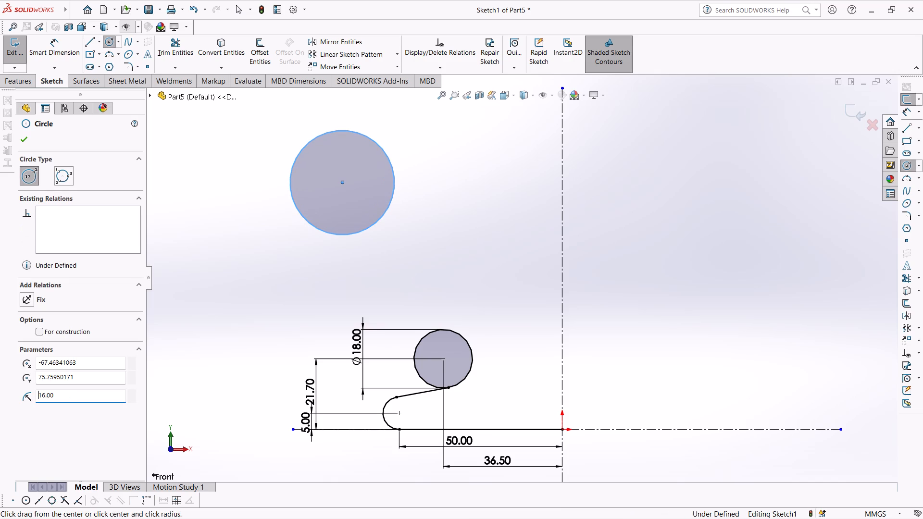
Dimension the new upper circle's diameter at 32 mm.
left_click(47, 37)
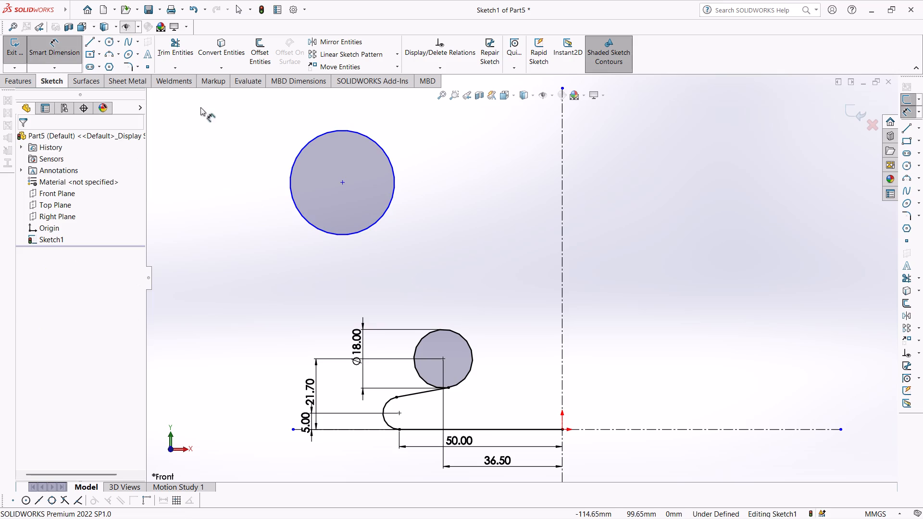
left_click(295, 166)
left_click(253, 170)
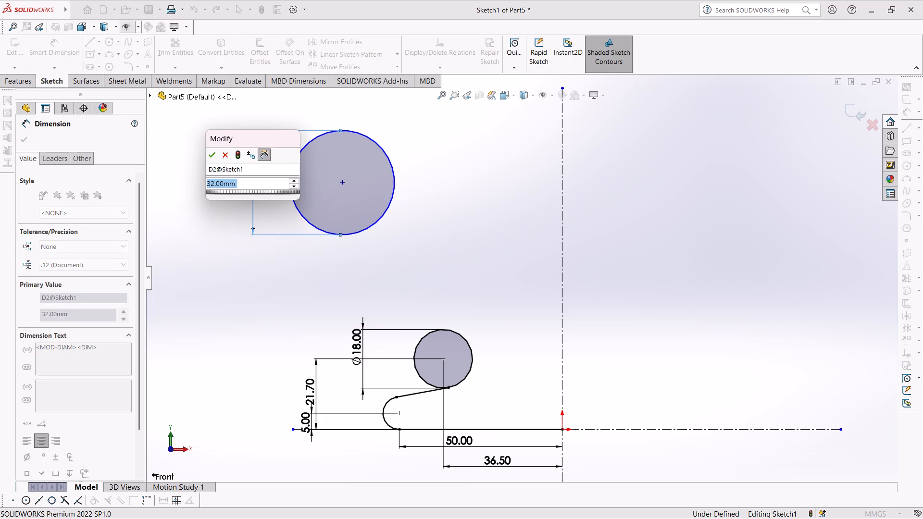
key("1")
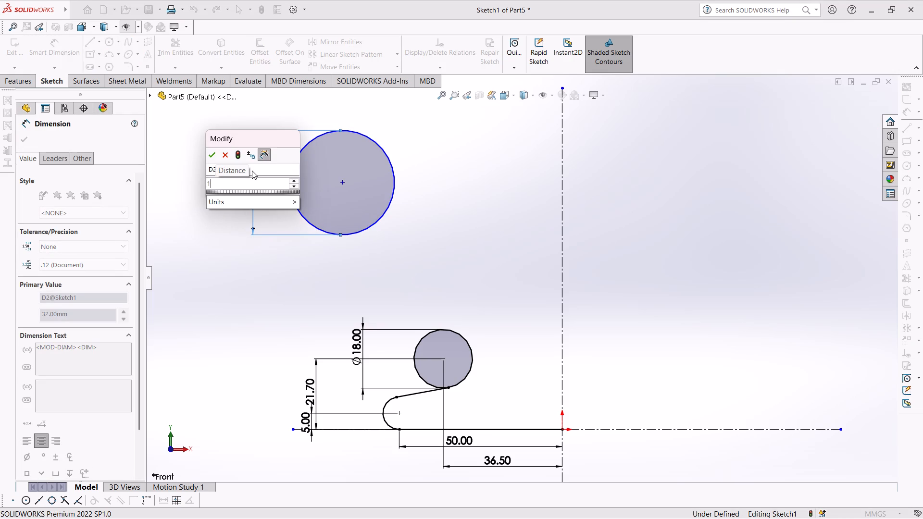
key("BackSpace")
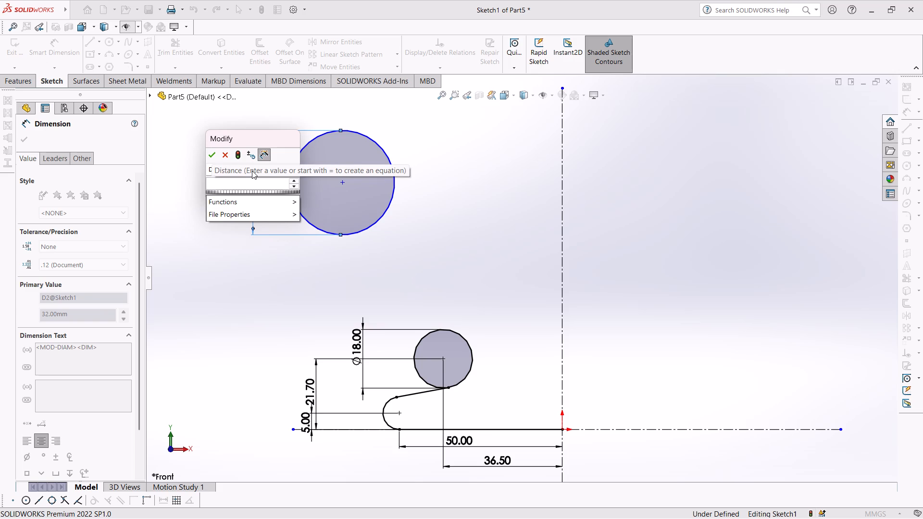
type("32")
key("Return")
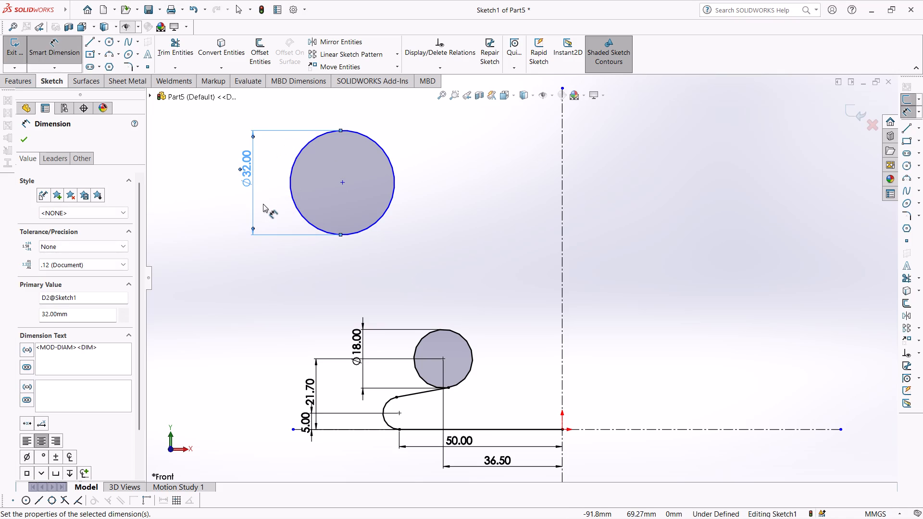
Dimension the vertical distance between the centers of the 32 mm and 18 mm circles at 59.7 mm.
left_click(342, 181)
left_click(445, 359)
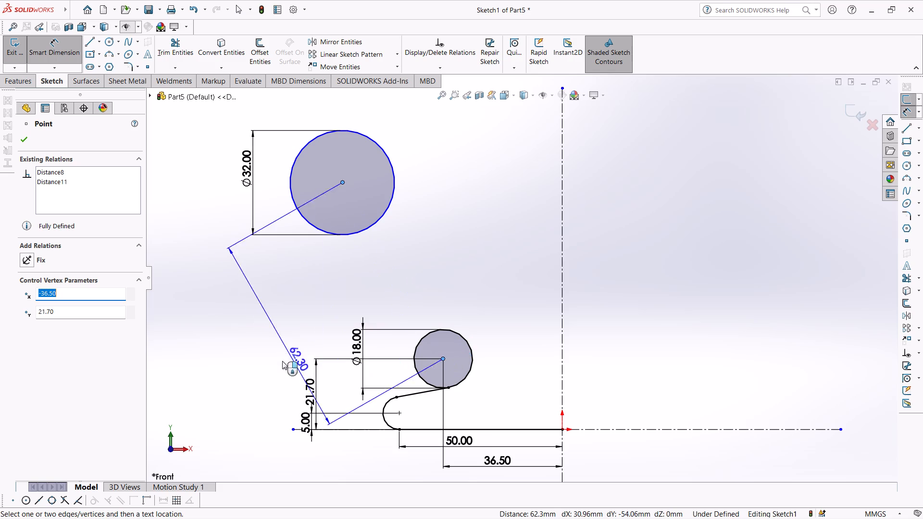
left_click(257, 311)
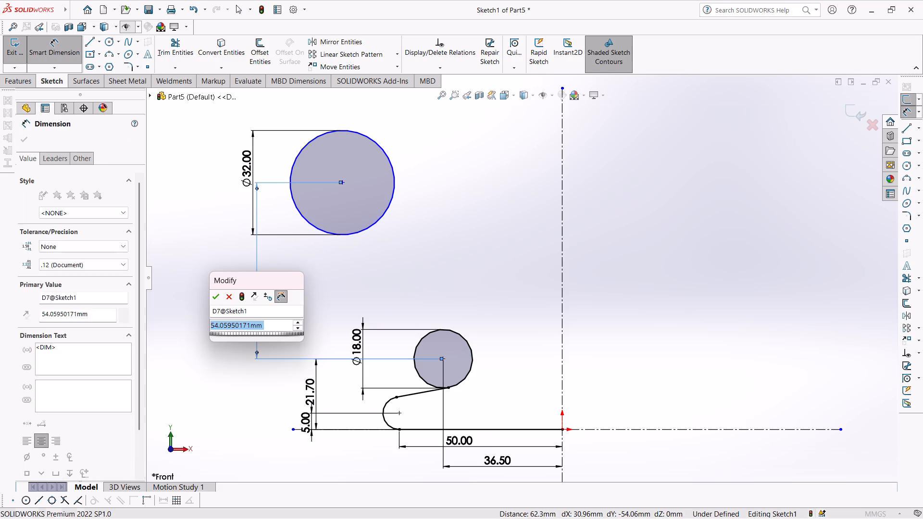
type("59")
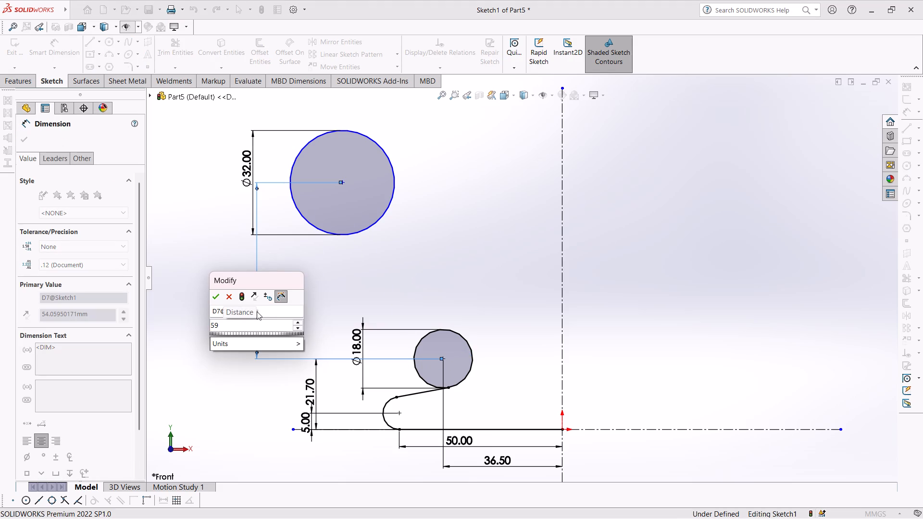
type(".7")
key("Return")
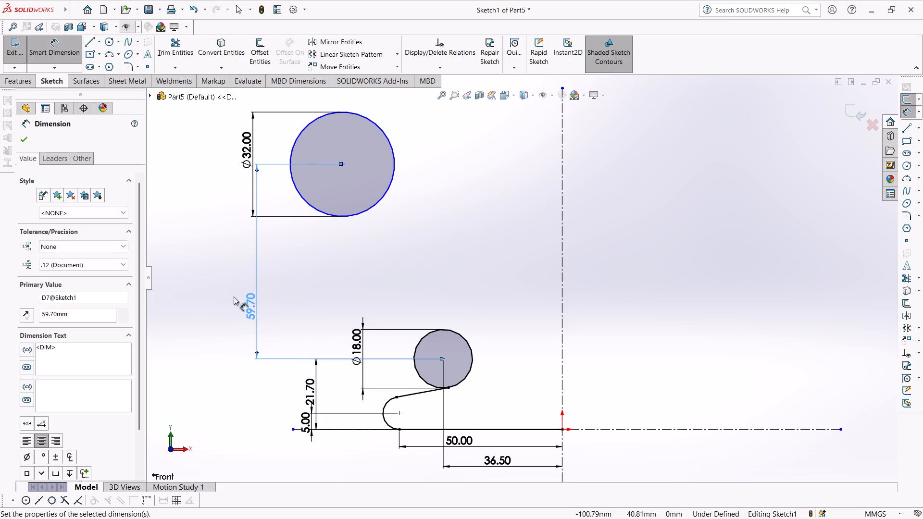
Dimension the horizontal distance from the 32 mm circle's center to the vertical centerline at 70 mm.
left_click(342, 163)
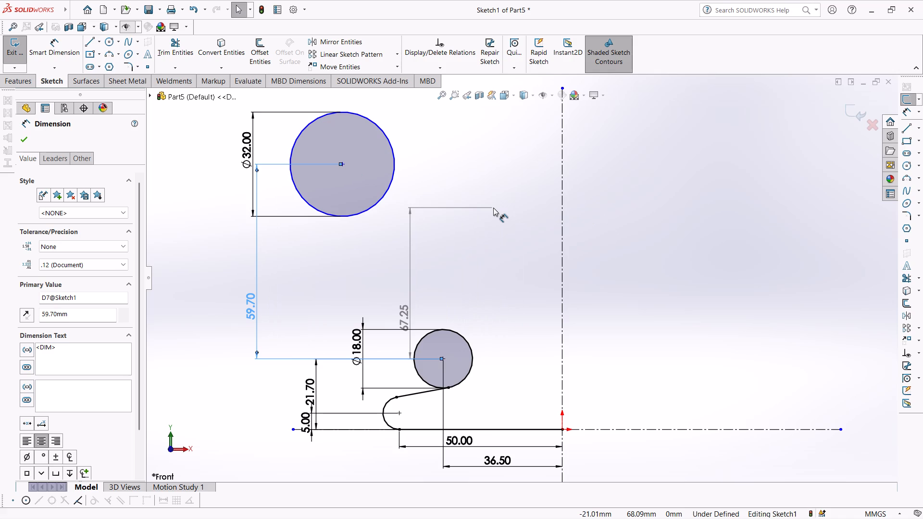
key("Escape")
left_click(50, 47)
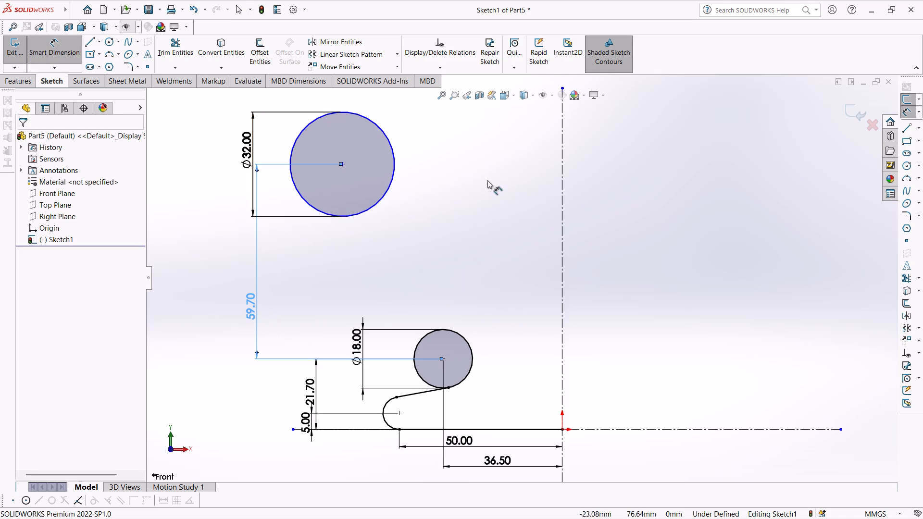
left_click(564, 189)
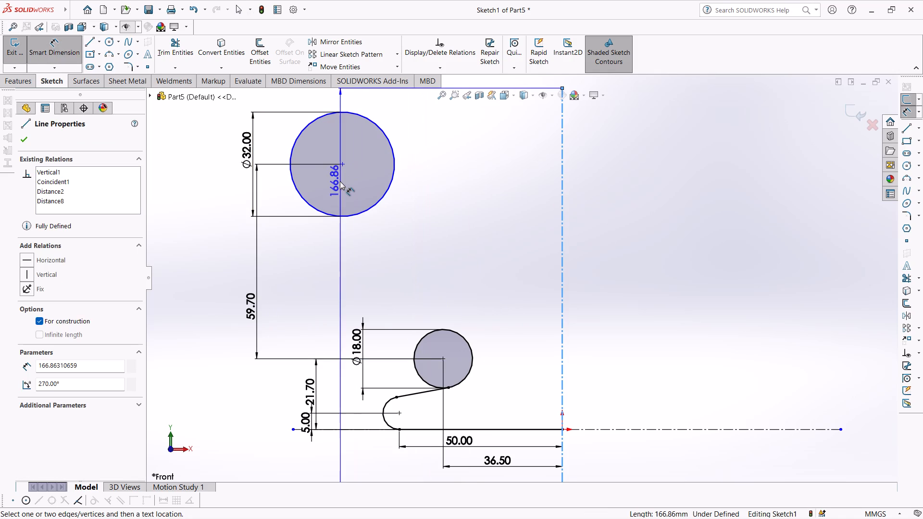
left_click(342, 165)
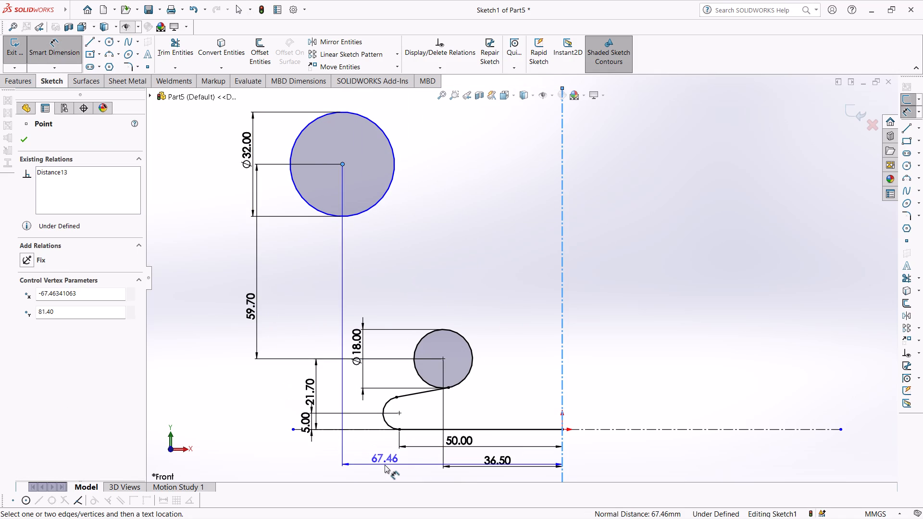
left_click(357, 148)
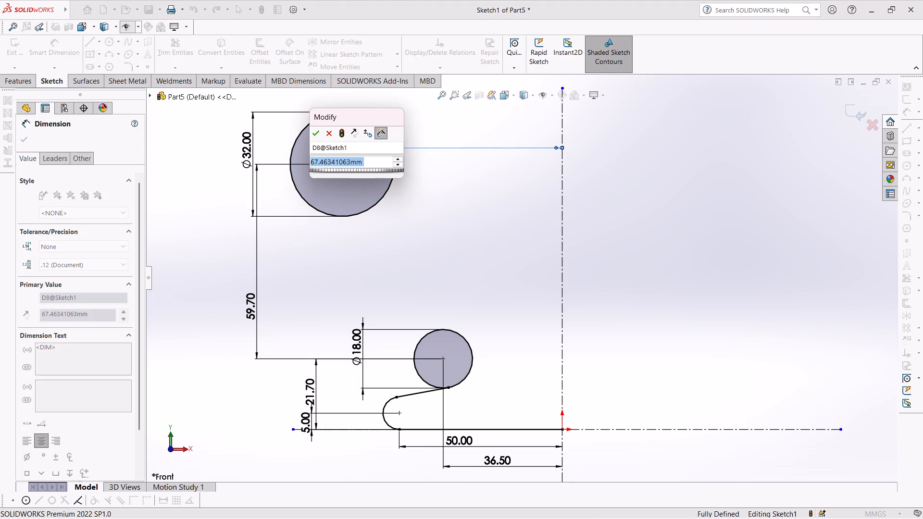
type("70")
key("Return")
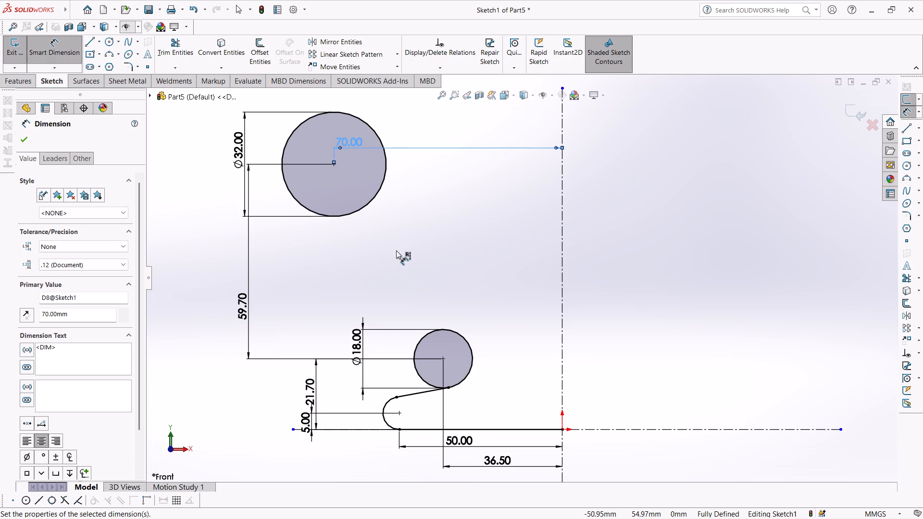
left_click(679, 205)
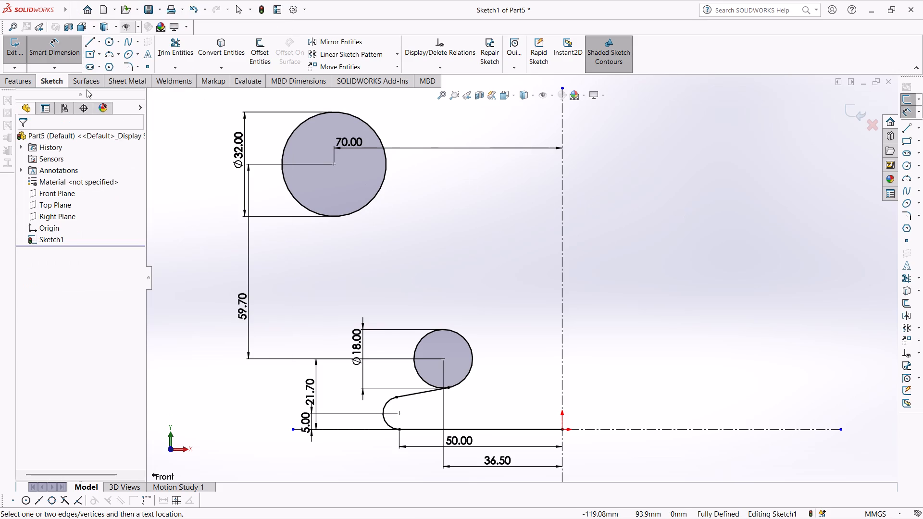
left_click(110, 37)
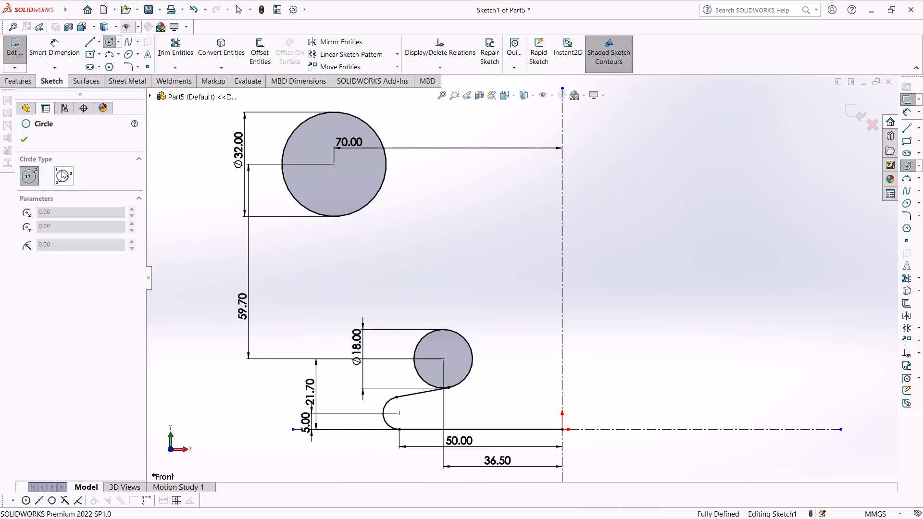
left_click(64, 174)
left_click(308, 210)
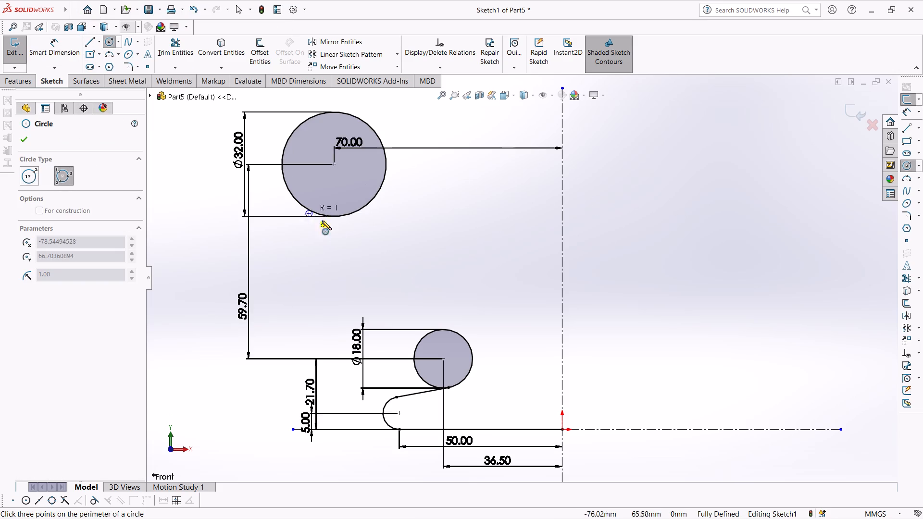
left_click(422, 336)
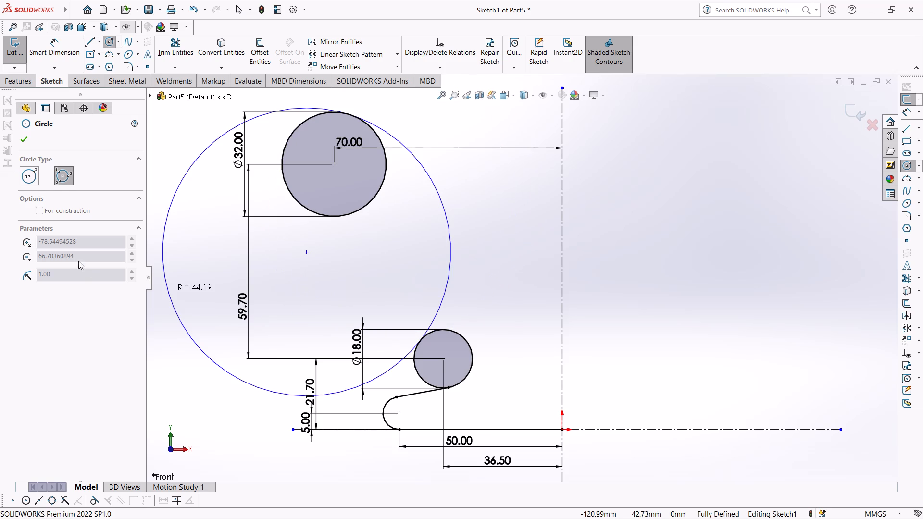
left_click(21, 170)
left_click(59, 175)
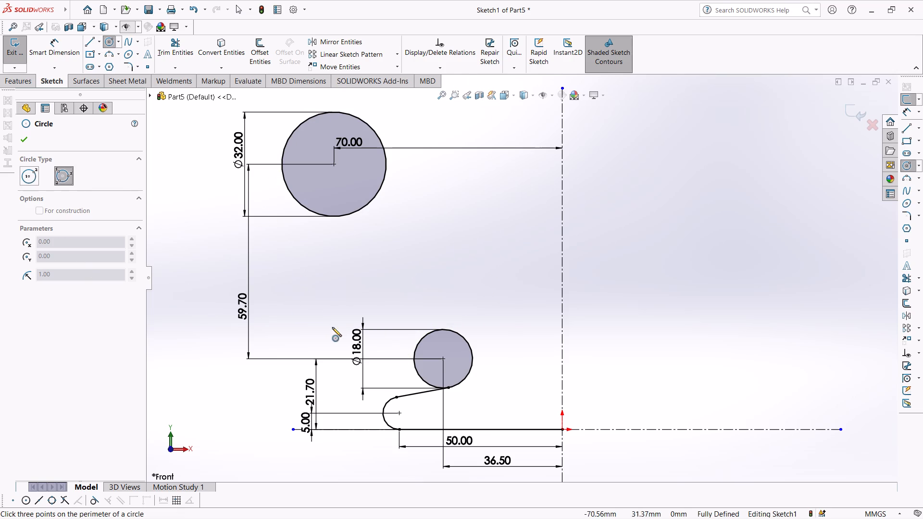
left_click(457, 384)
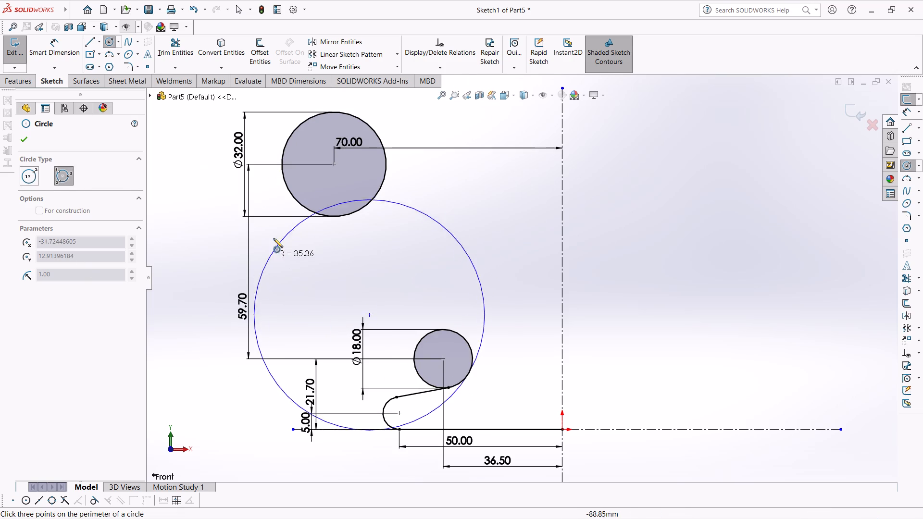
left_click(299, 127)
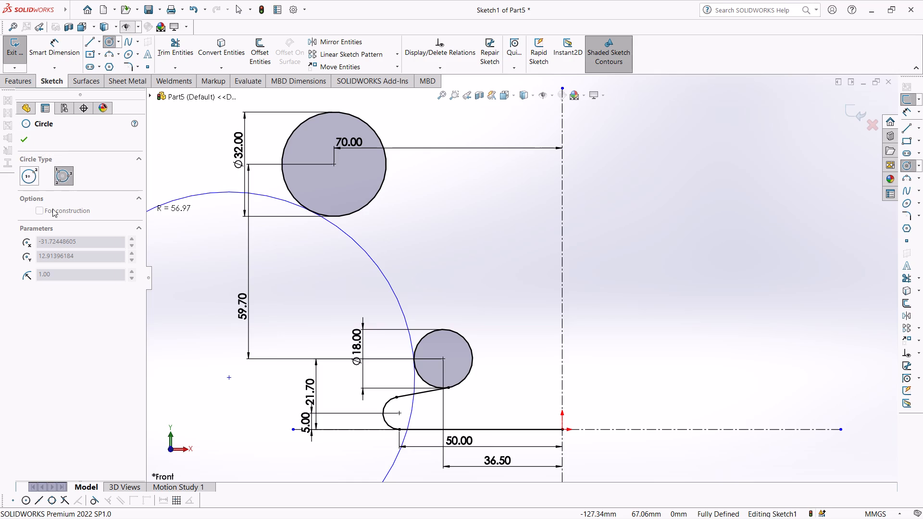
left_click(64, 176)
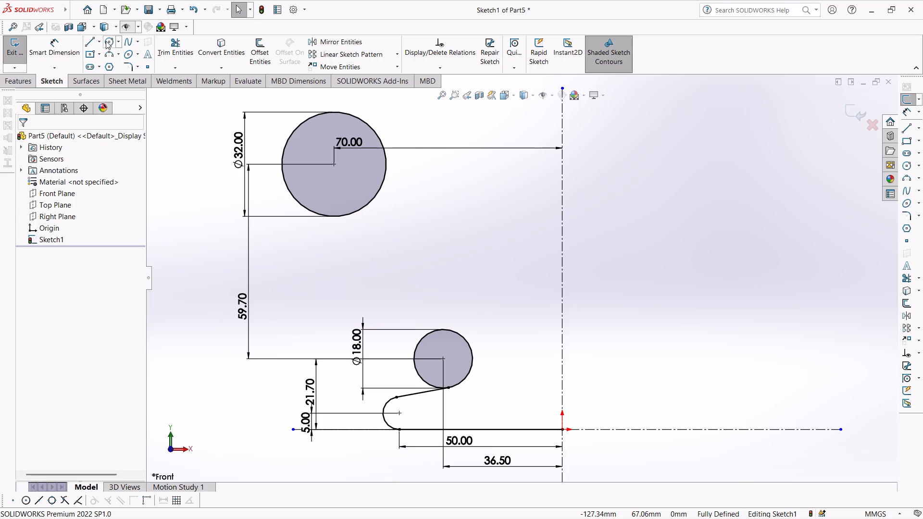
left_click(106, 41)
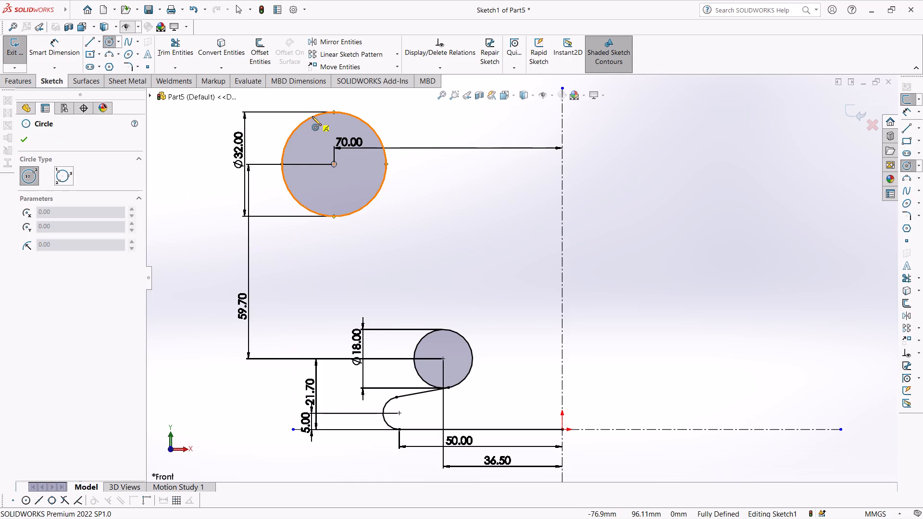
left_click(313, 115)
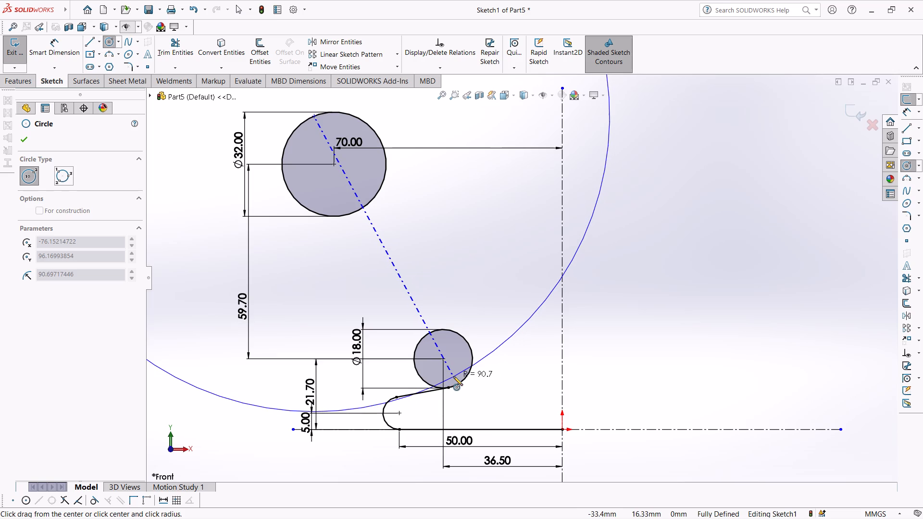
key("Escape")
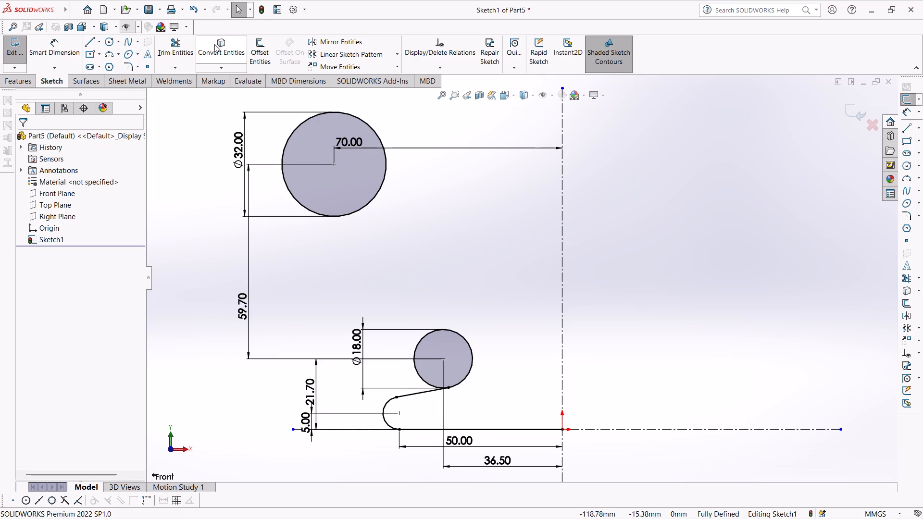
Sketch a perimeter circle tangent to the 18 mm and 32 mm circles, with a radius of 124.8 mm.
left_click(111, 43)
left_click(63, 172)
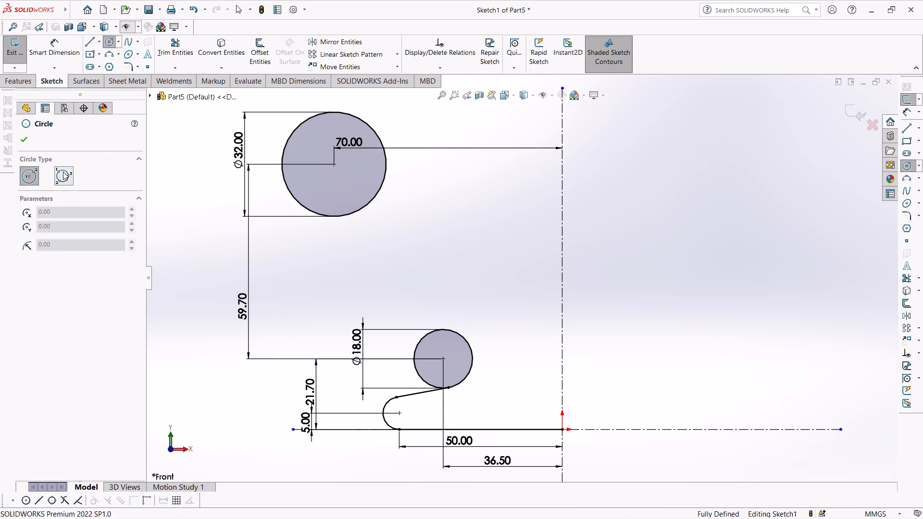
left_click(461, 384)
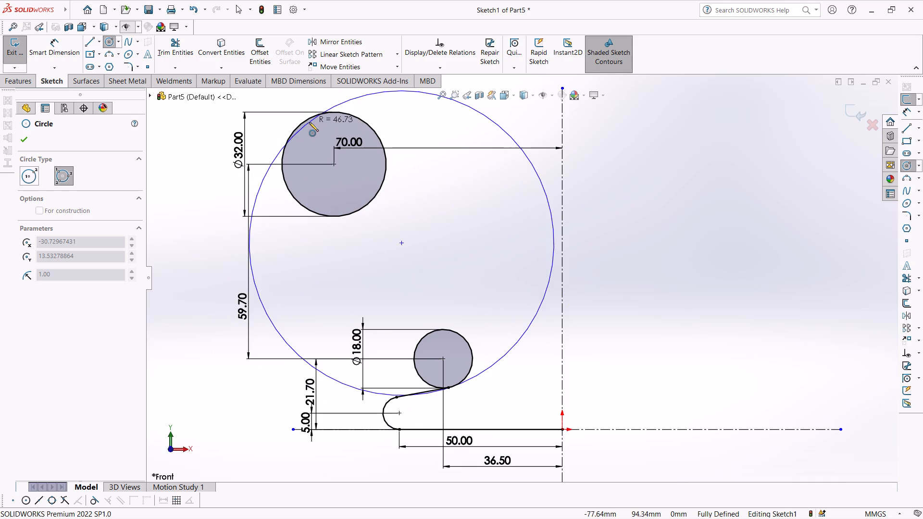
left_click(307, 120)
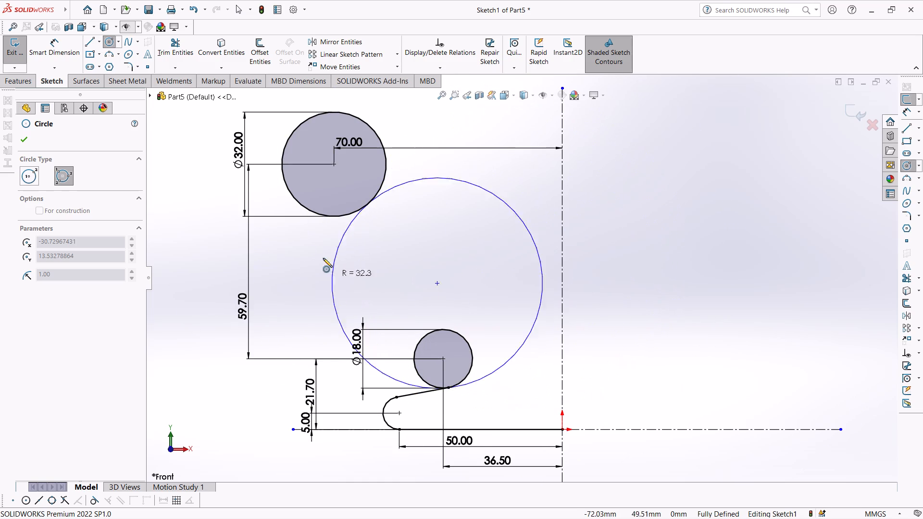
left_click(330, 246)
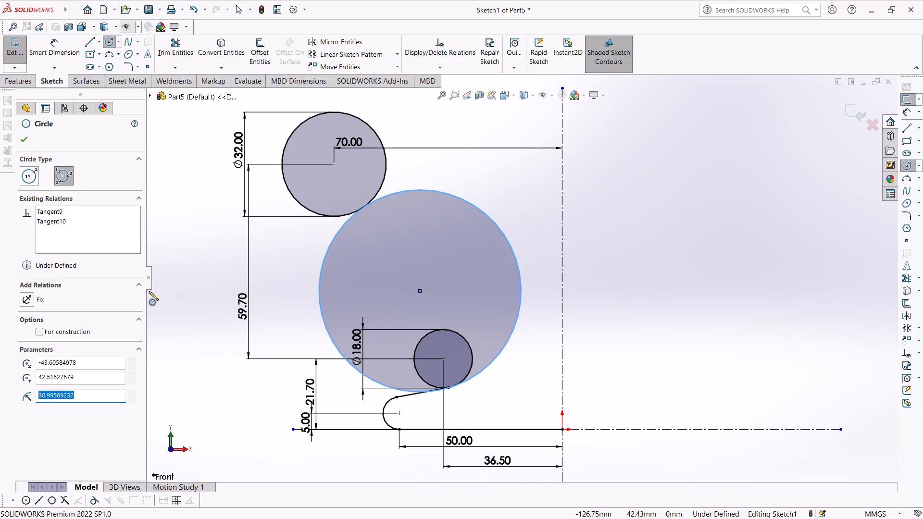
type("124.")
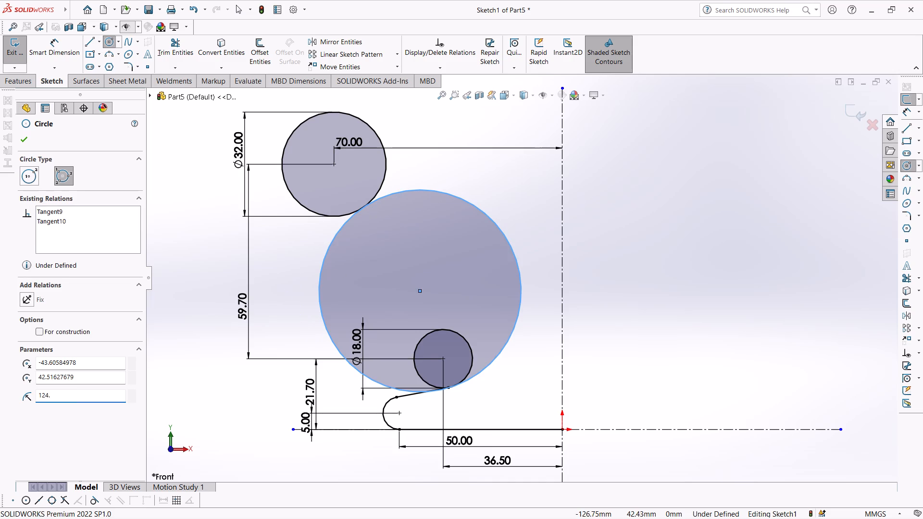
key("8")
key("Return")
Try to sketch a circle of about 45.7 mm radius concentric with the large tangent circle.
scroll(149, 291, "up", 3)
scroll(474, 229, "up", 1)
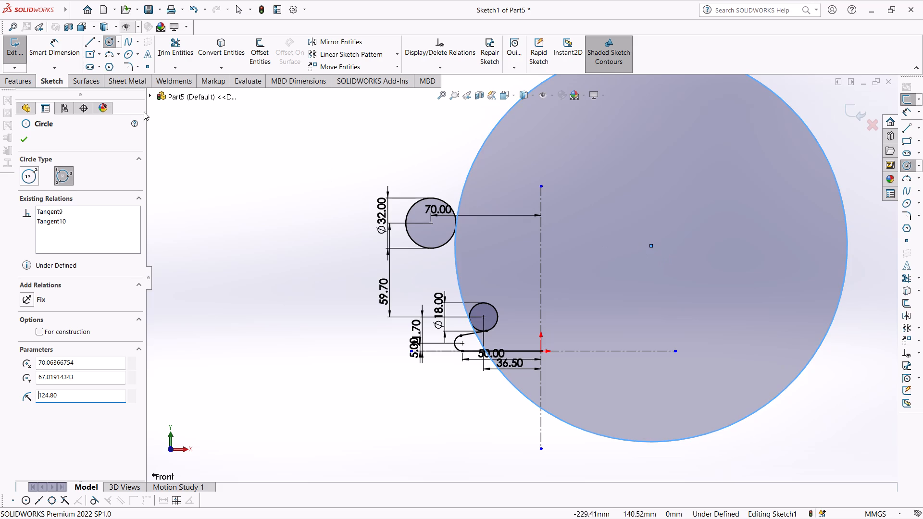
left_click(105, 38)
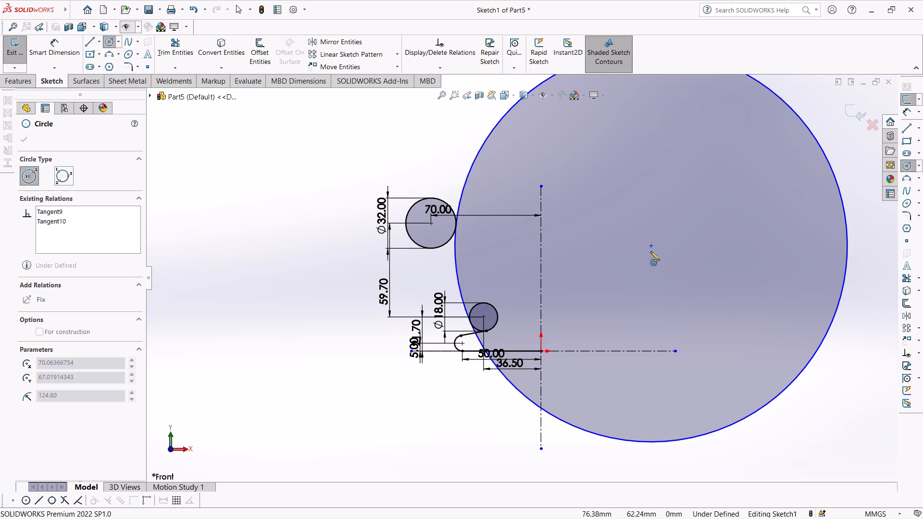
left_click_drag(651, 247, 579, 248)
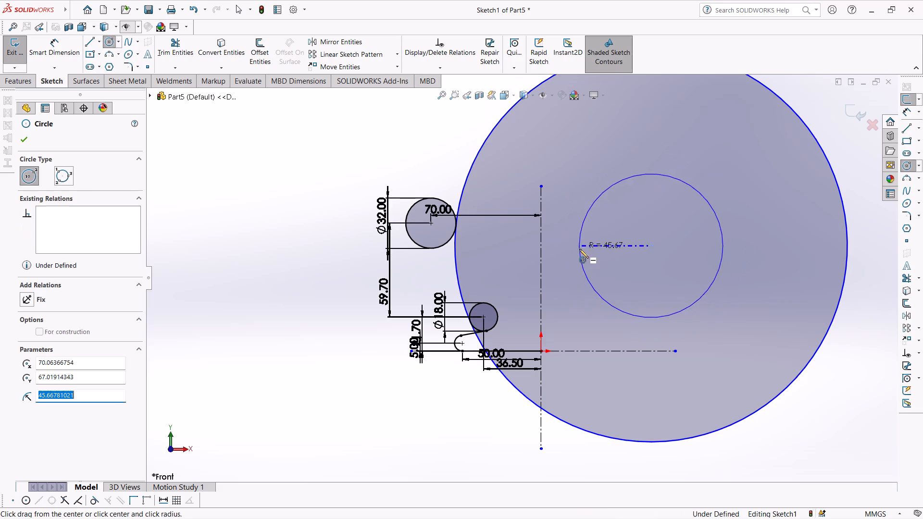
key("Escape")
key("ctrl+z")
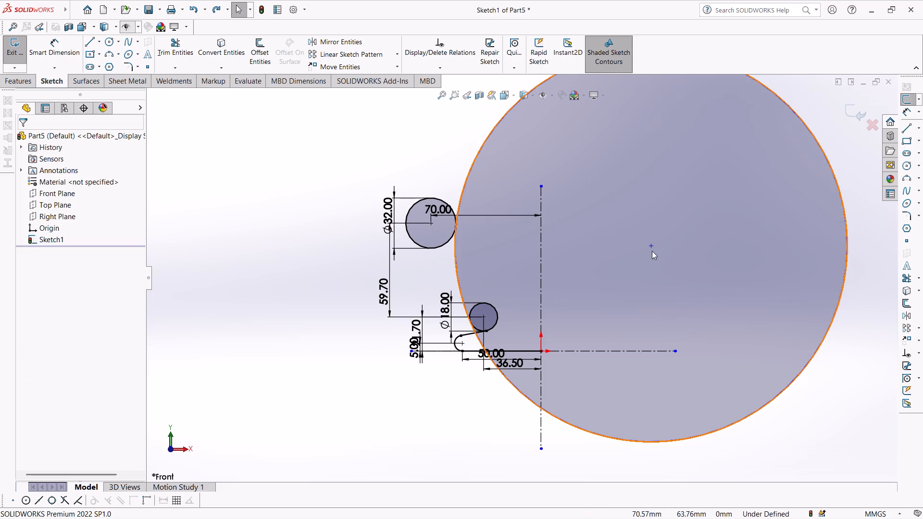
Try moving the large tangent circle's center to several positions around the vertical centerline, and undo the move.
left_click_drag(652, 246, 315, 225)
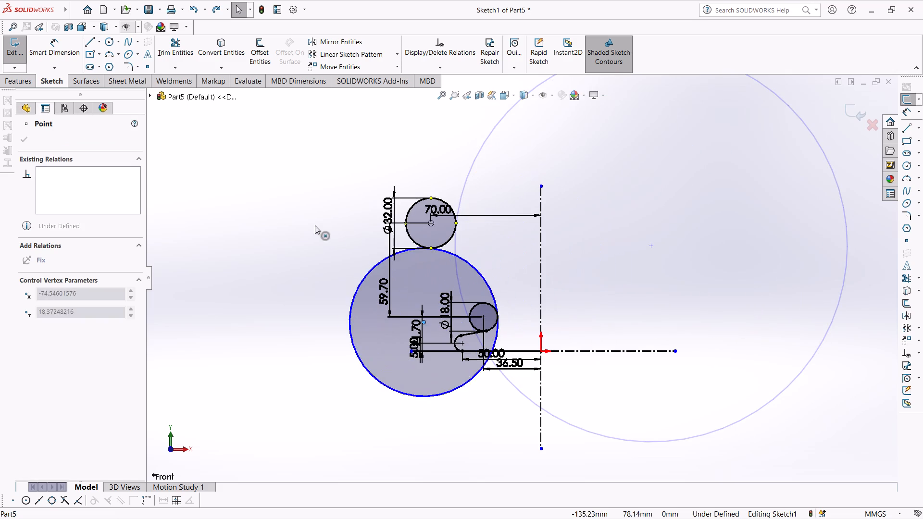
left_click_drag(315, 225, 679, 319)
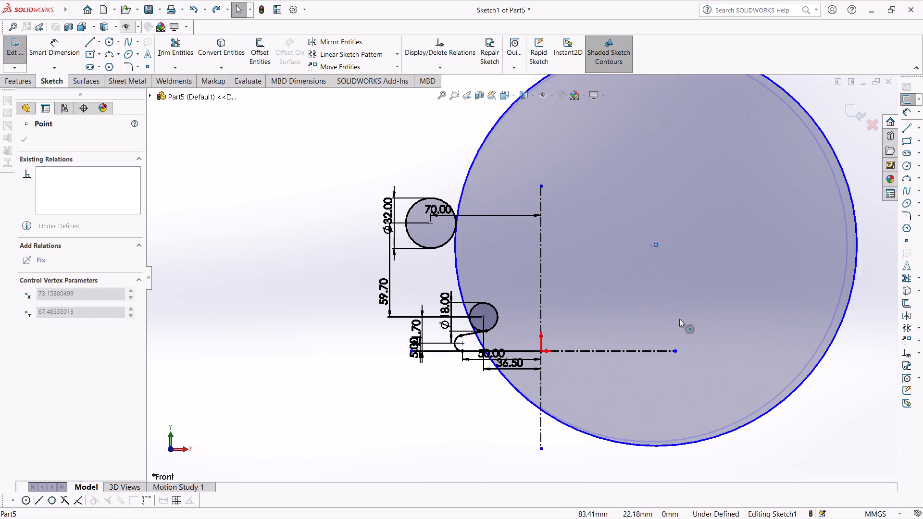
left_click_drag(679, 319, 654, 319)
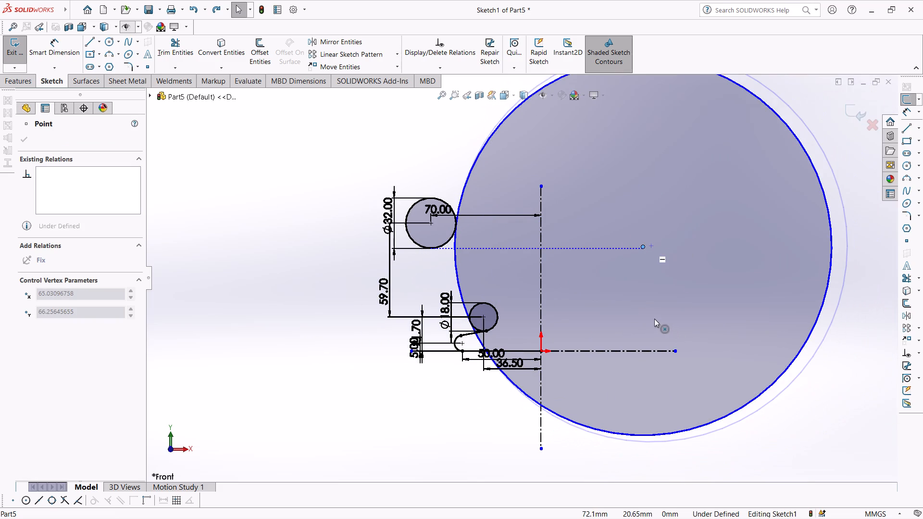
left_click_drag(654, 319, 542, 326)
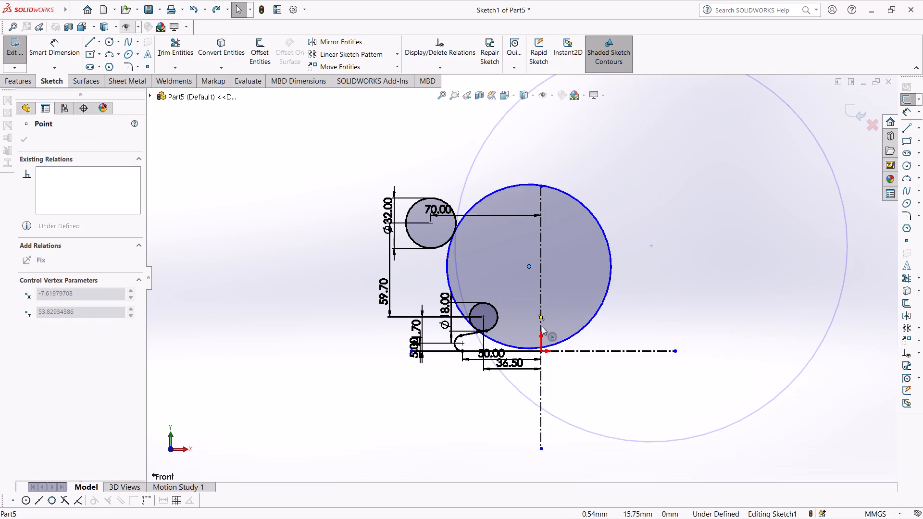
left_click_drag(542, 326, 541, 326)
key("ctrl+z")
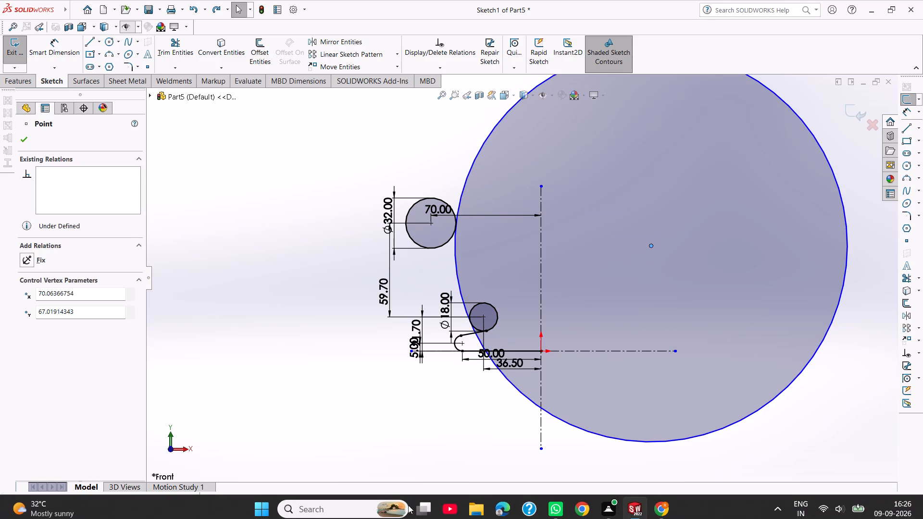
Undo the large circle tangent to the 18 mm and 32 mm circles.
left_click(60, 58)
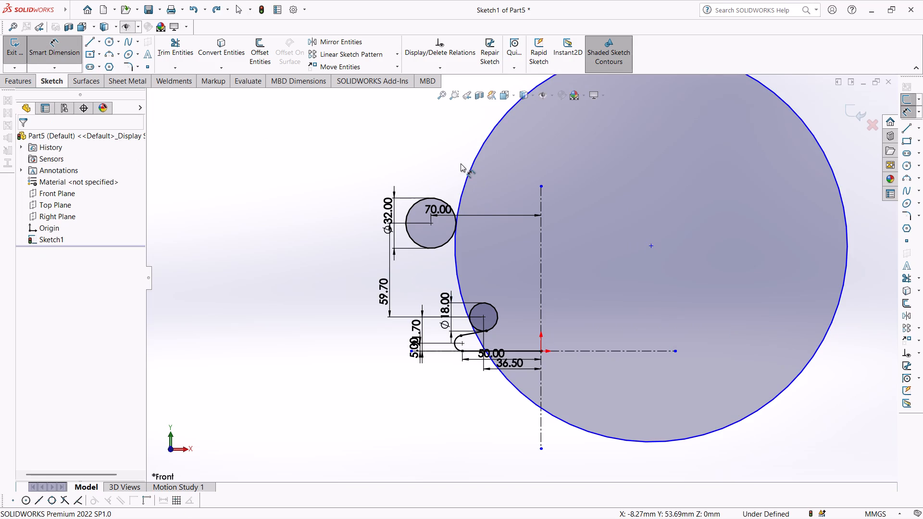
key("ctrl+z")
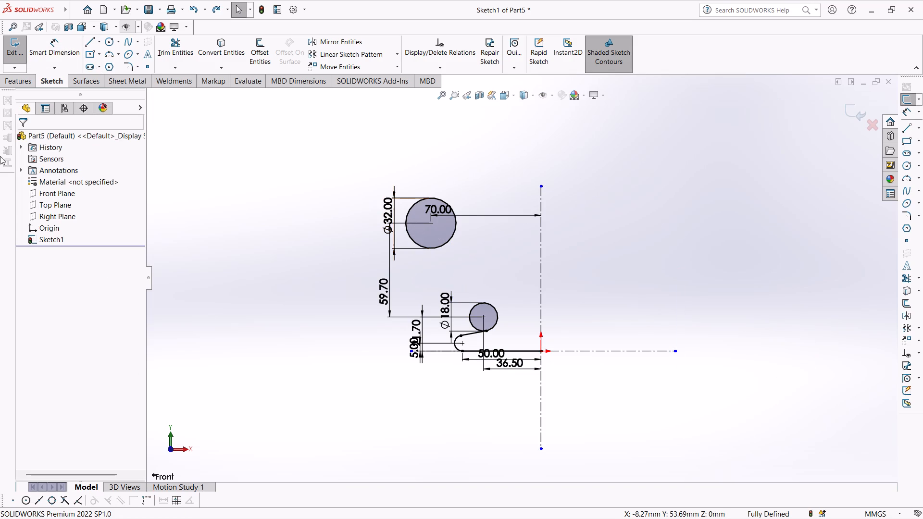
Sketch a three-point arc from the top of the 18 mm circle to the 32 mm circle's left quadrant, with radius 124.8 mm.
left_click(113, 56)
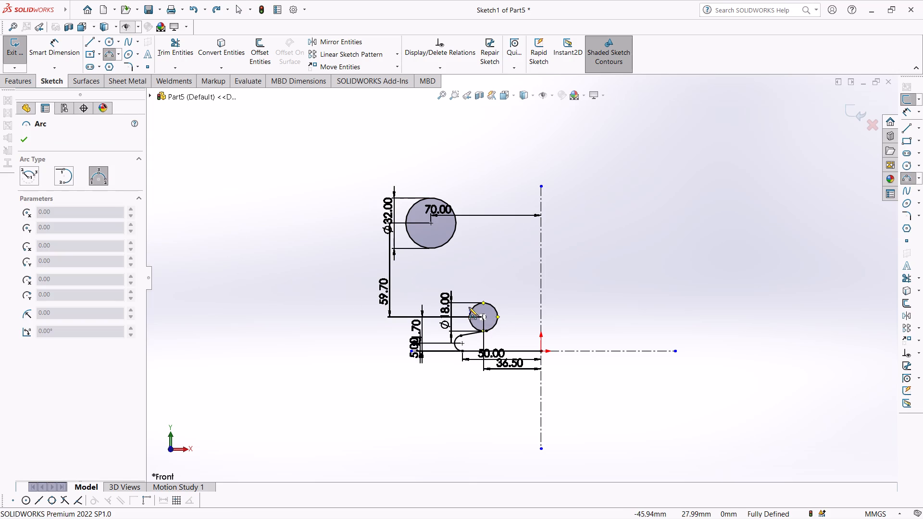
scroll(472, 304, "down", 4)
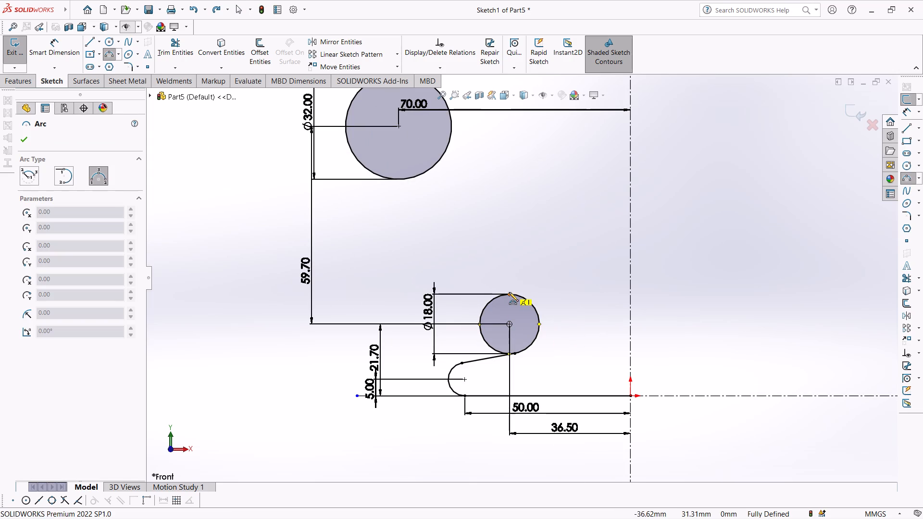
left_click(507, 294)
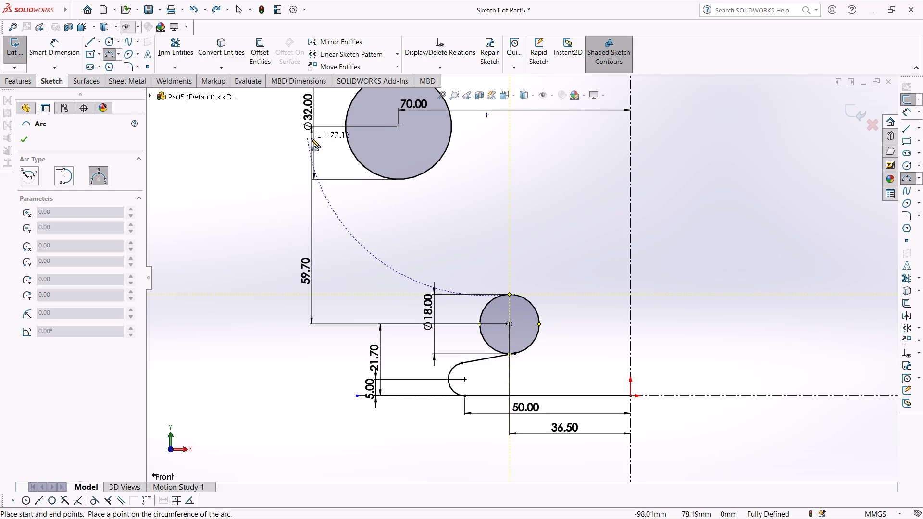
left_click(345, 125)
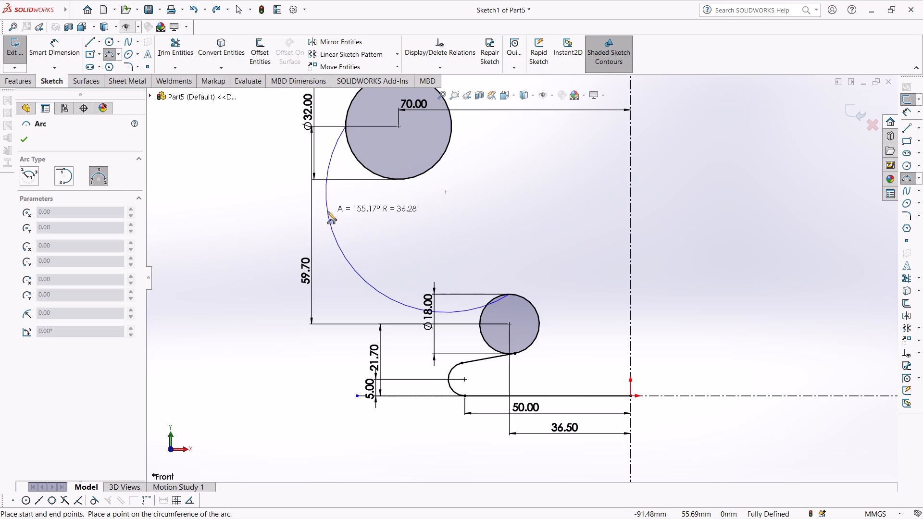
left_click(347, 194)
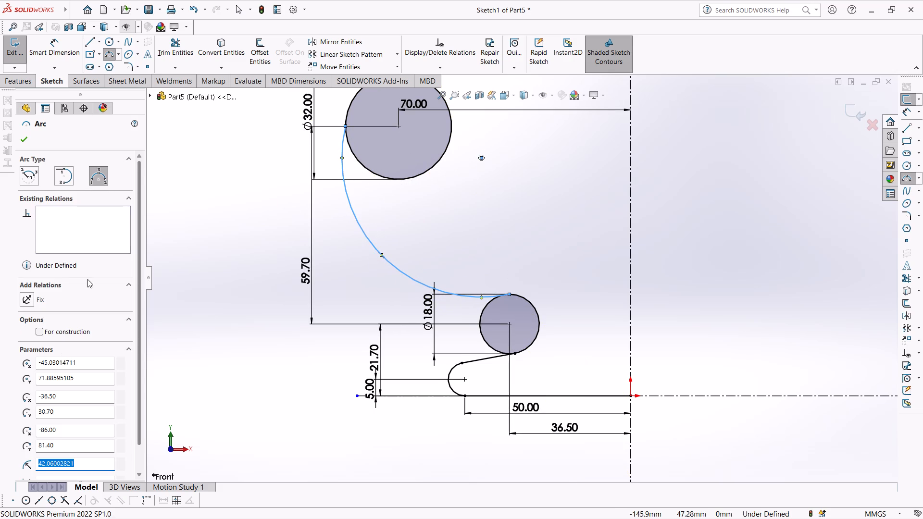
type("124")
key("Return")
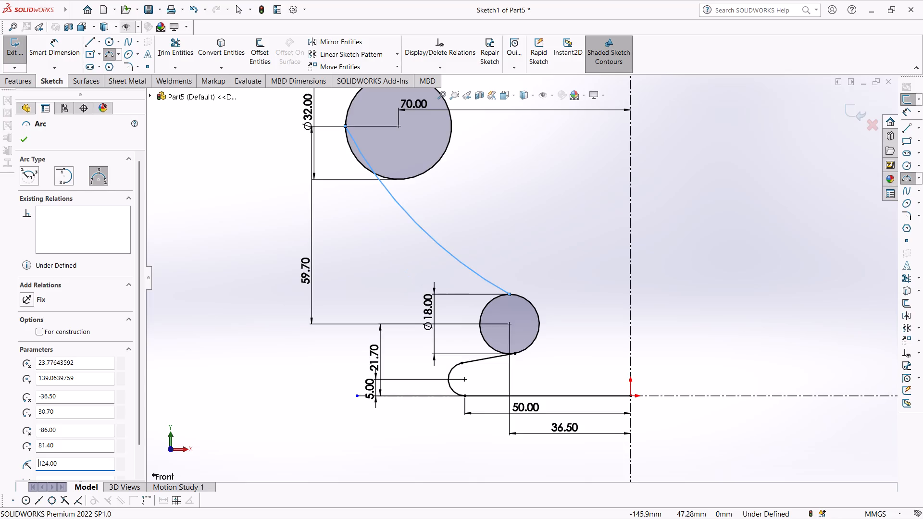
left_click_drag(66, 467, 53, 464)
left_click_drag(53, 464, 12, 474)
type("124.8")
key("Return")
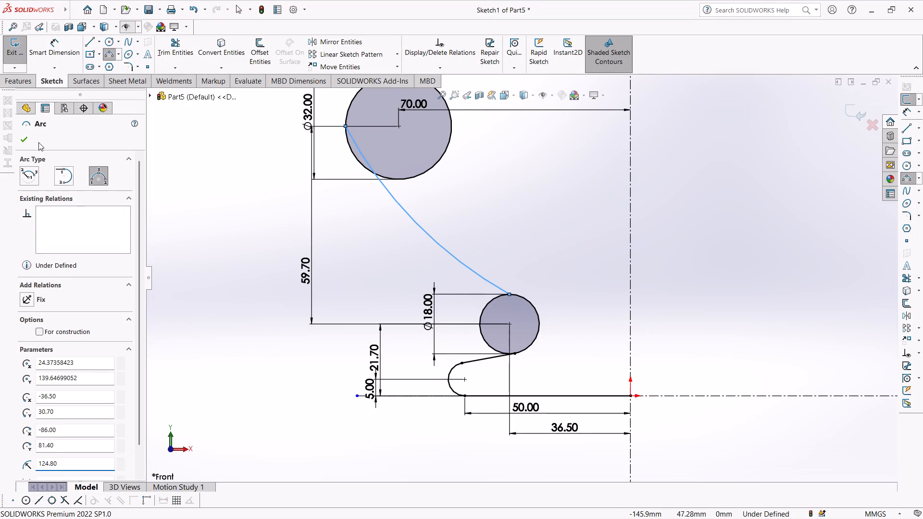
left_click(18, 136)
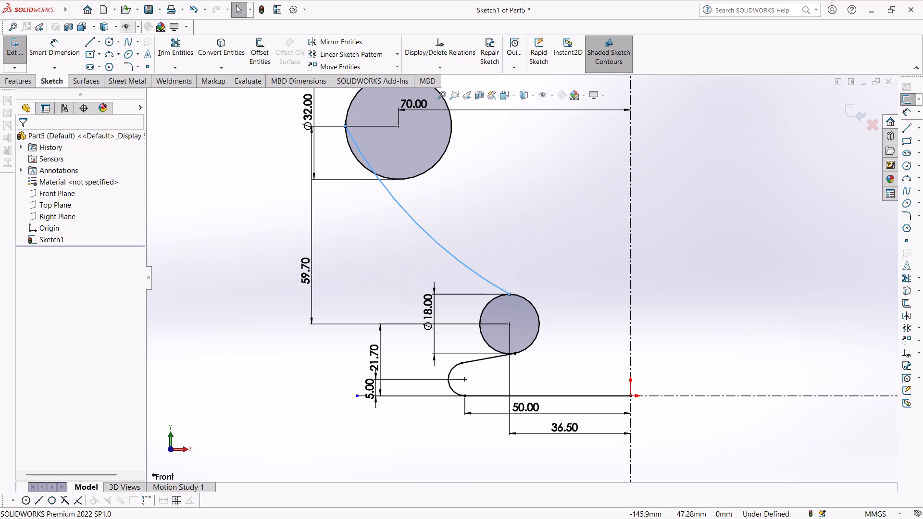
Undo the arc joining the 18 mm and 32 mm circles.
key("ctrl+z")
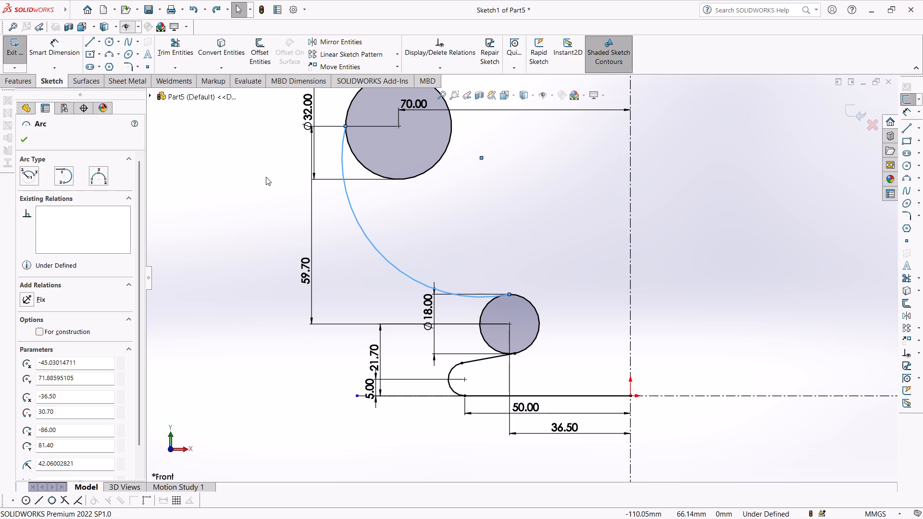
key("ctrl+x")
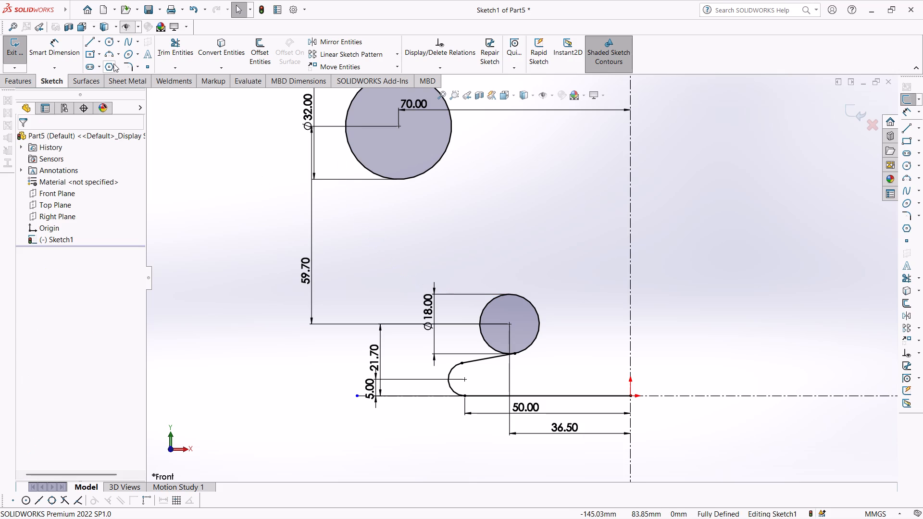
Sketch a three-point arc from the top of the 18 mm circle to the 32 mm circle's lower-left edge, with radius 124.8 mm.
left_click(107, 47)
left_click(108, 51)
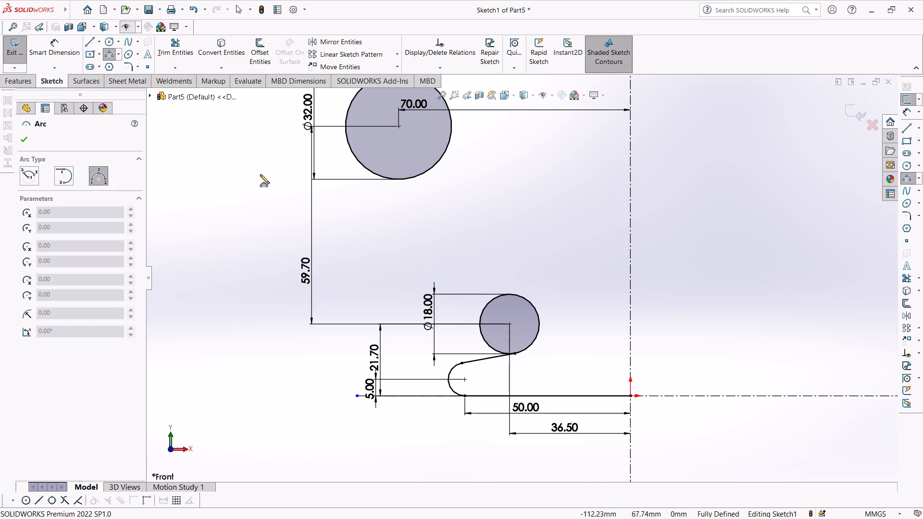
left_click(510, 293)
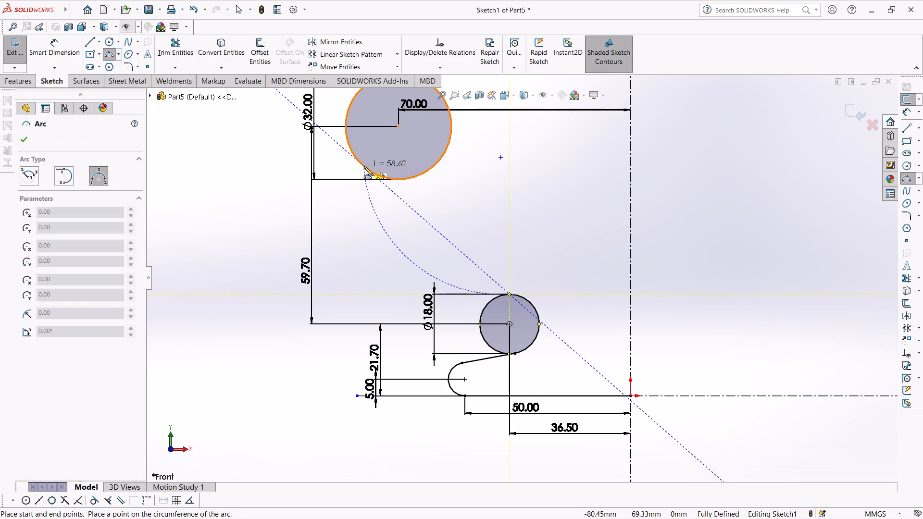
left_click(360, 163)
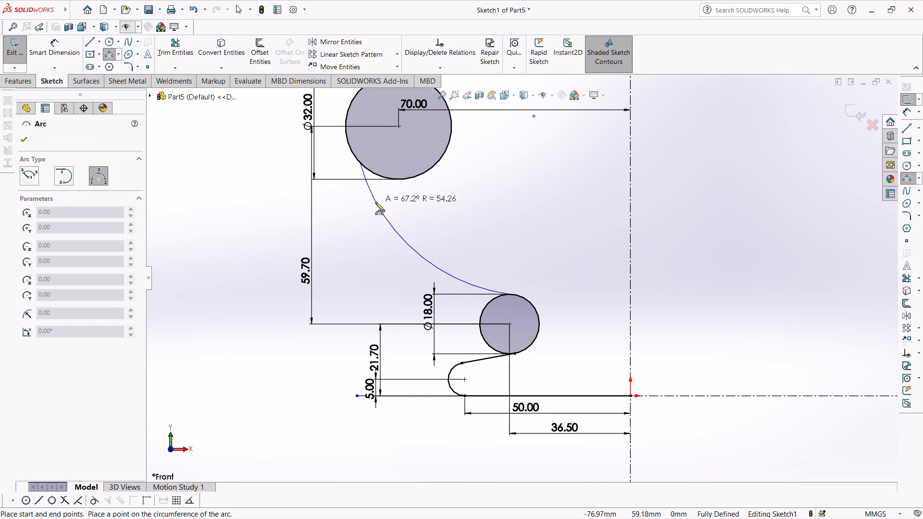
left_click(373, 215)
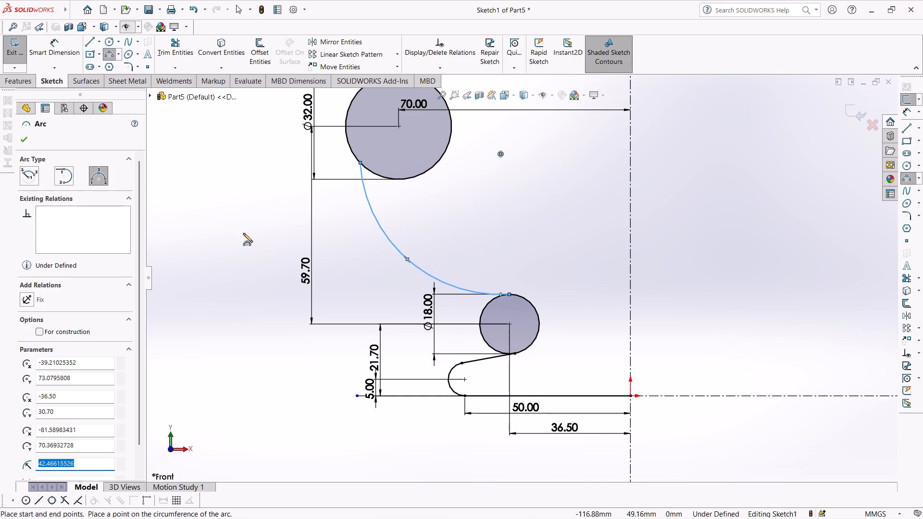
key("1")
key("2")
key("4")
key("period")
key("8")
key("Return")
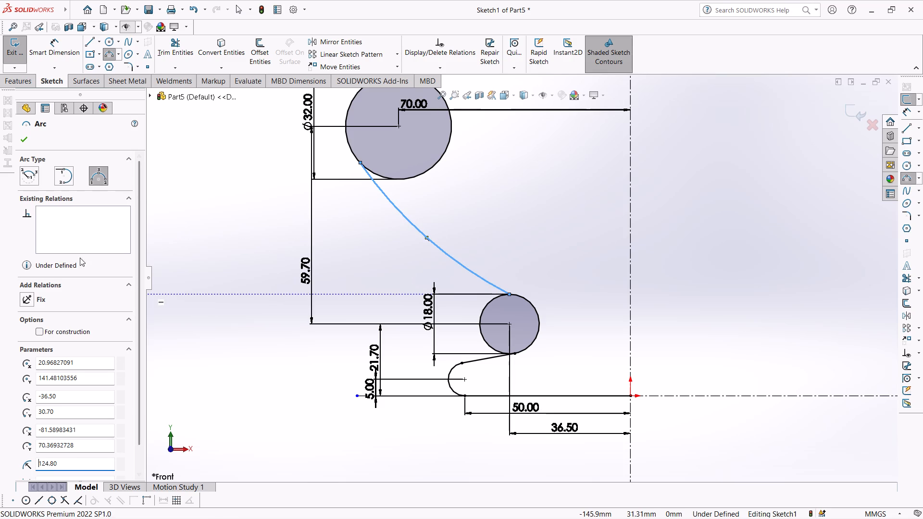
left_click(23, 140)
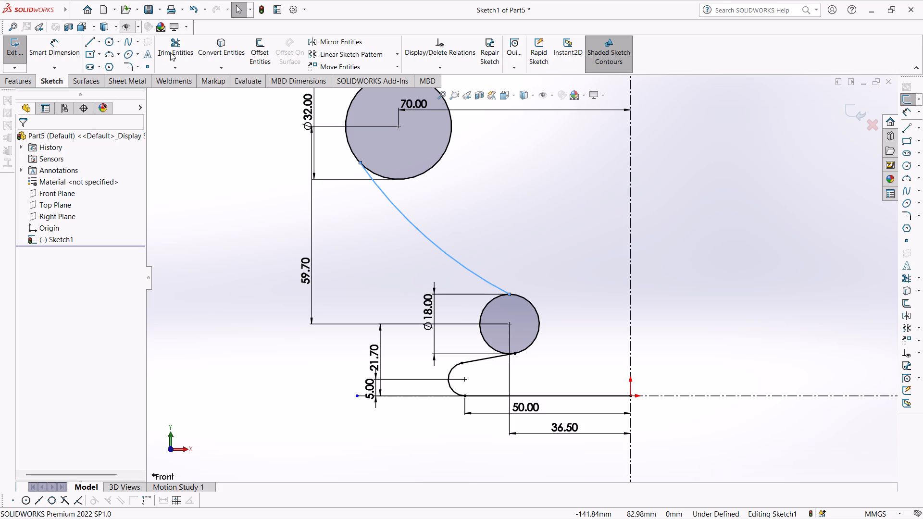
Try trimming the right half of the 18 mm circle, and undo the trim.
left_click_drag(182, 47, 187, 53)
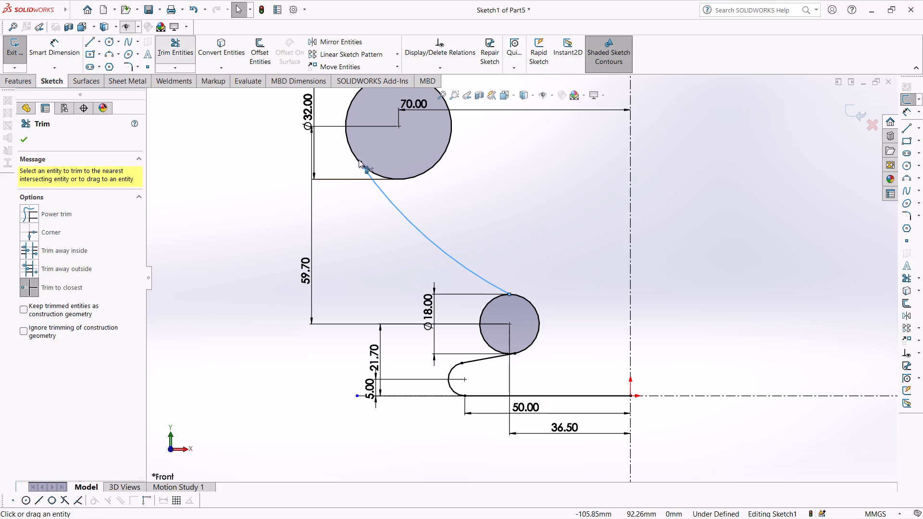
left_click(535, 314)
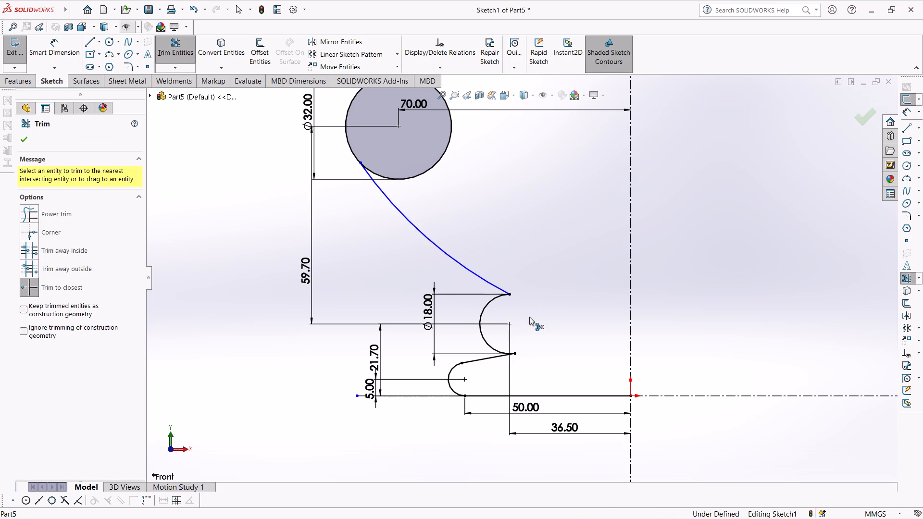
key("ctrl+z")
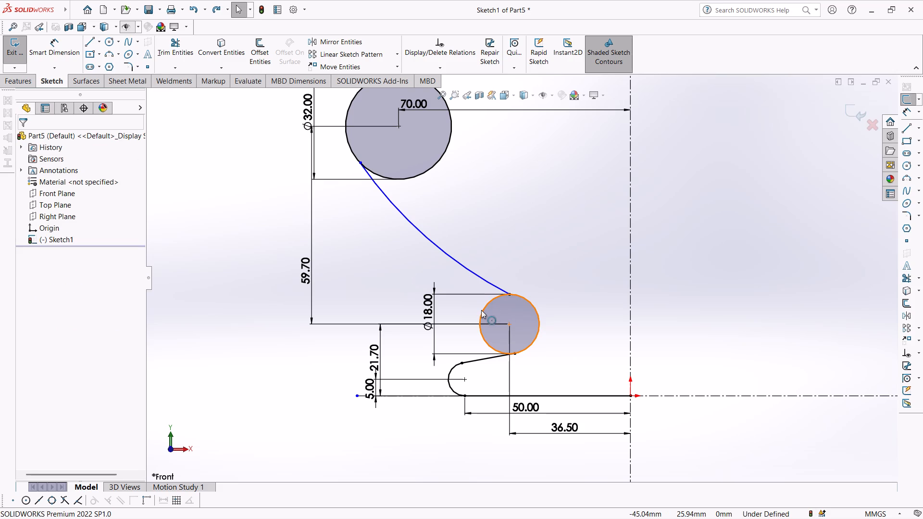
Add a 124.8 mm radius dimension to the arc joining the 18 mm and 32 mm circles.
left_click(62, 47)
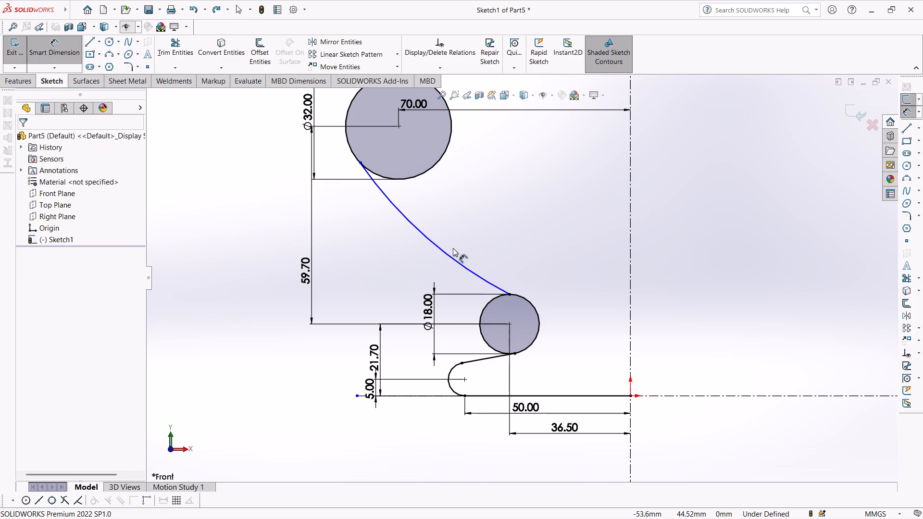
left_click_drag(446, 255, 431, 259)
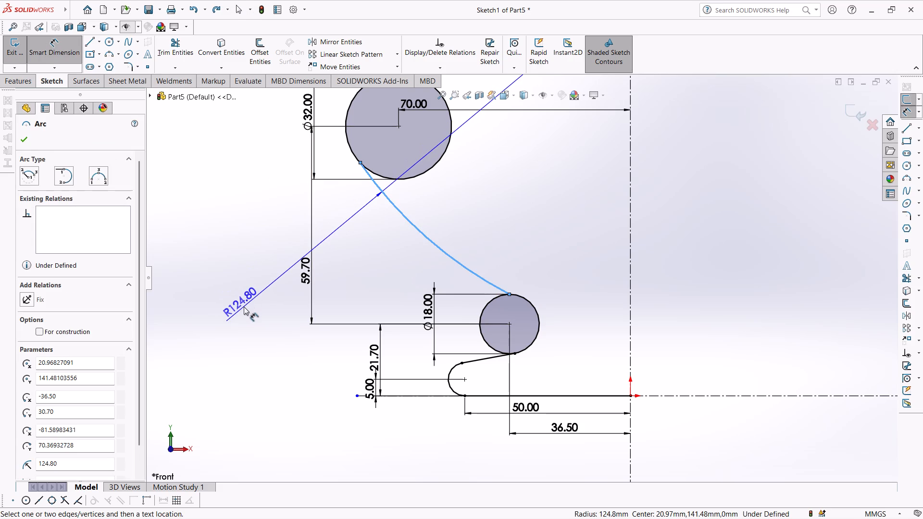
left_click(244, 307)
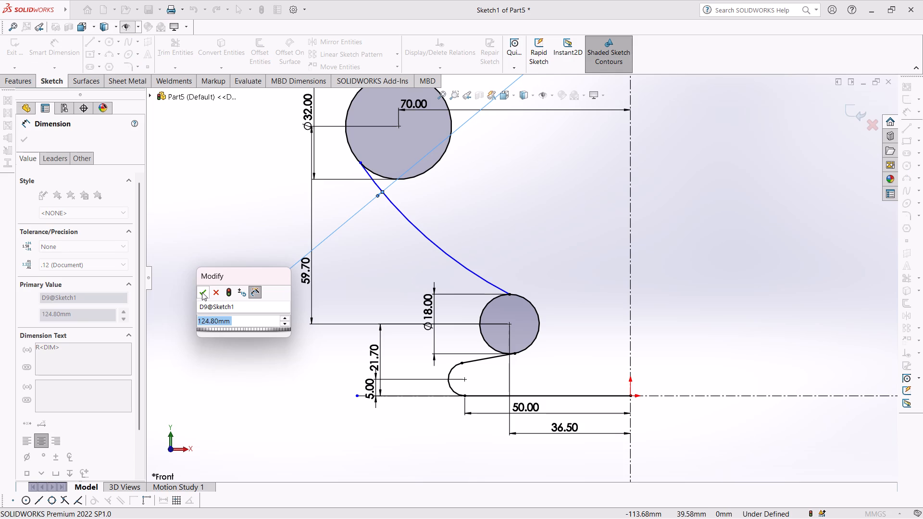
left_click(202, 292)
Trim away the left half of the 18 mm circle between the connecting arc and the short slanted line.
scroll(445, 264, "up", 4)
scroll(512, 223, "down", 2)
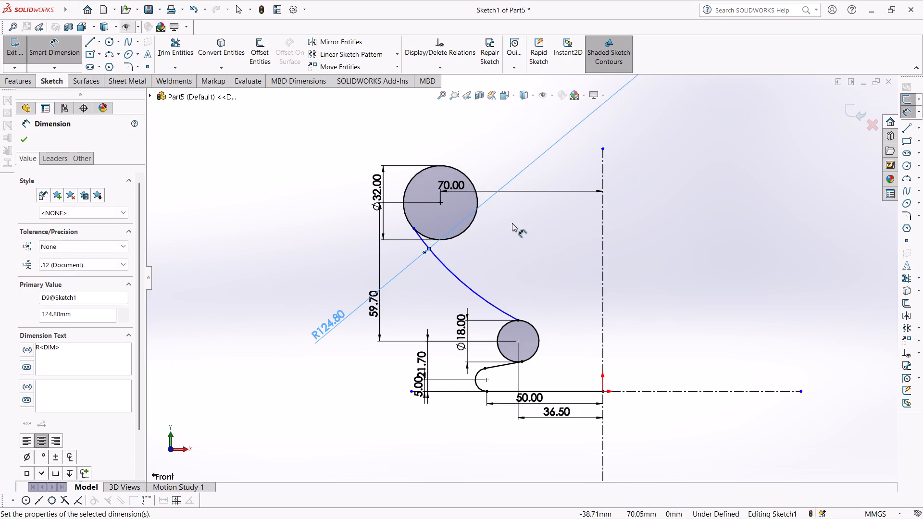
scroll(414, 221, "down", 5)
scroll(430, 234, "up", 4)
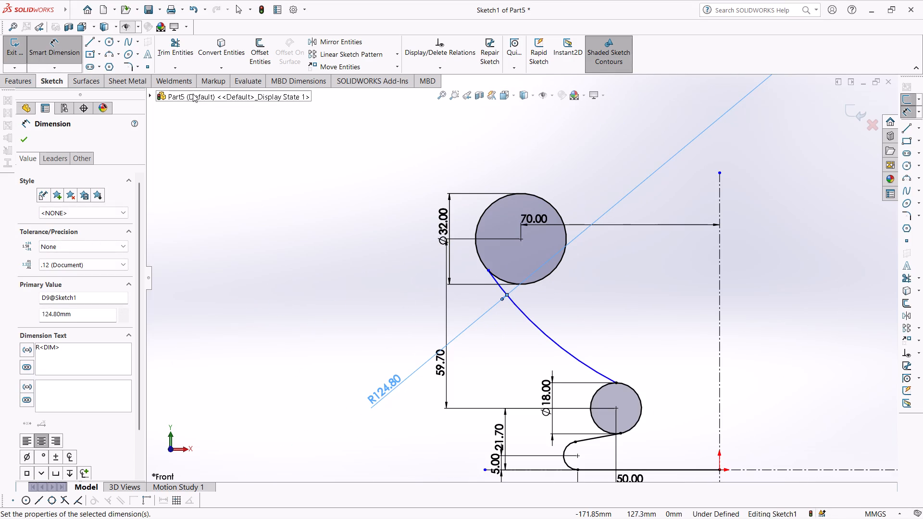
left_click(194, 45)
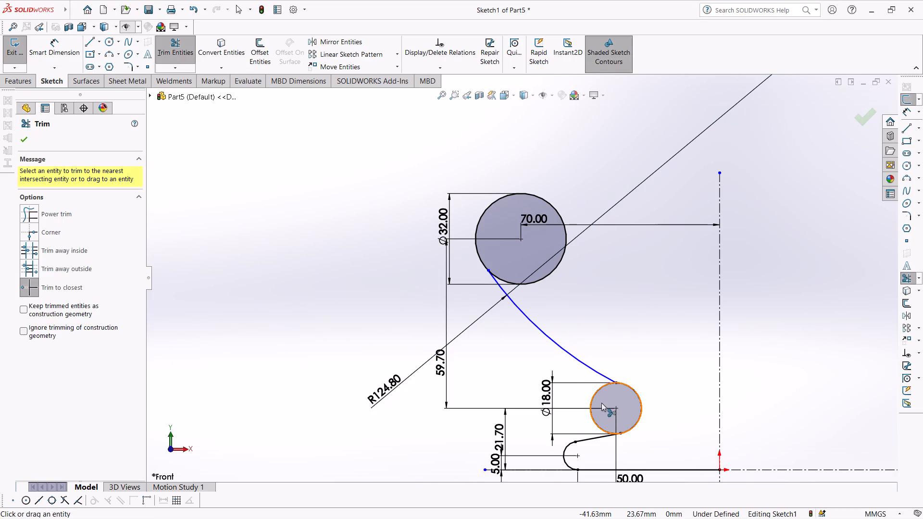
left_click(592, 396)
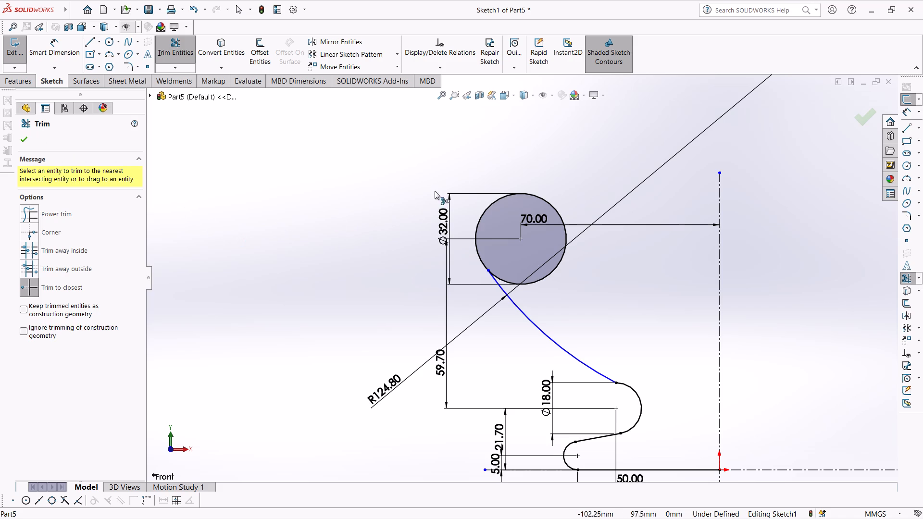
Extend the vertical centerline's upper endpoint to about 194.5 mm above the origin.
scroll(541, 157, "up", 4)
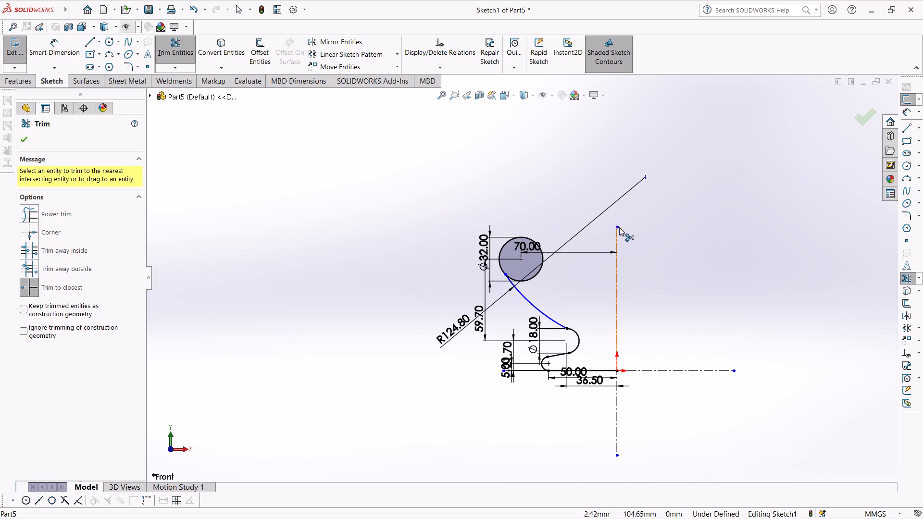
left_click_drag(619, 227, 606, 154)
left_click_drag(156, 46, 161, 49)
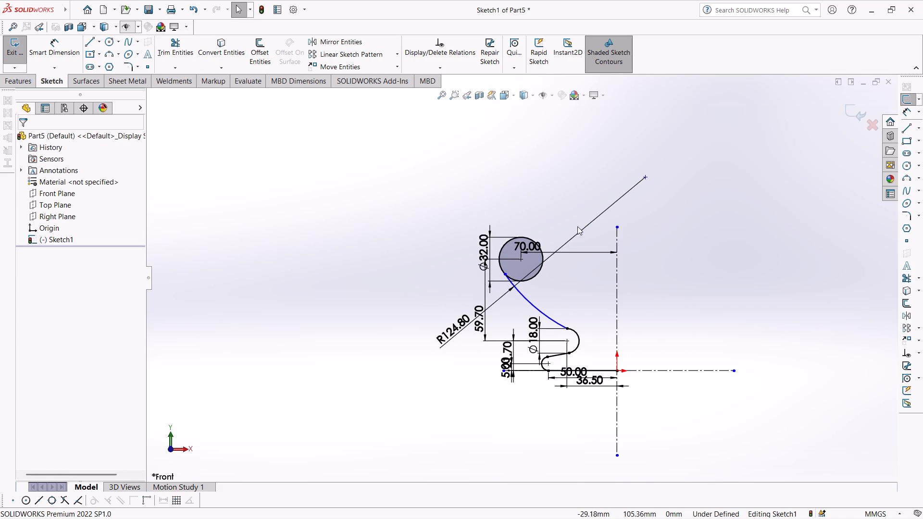
left_click(620, 226)
left_click_drag(618, 227, 612, 205)
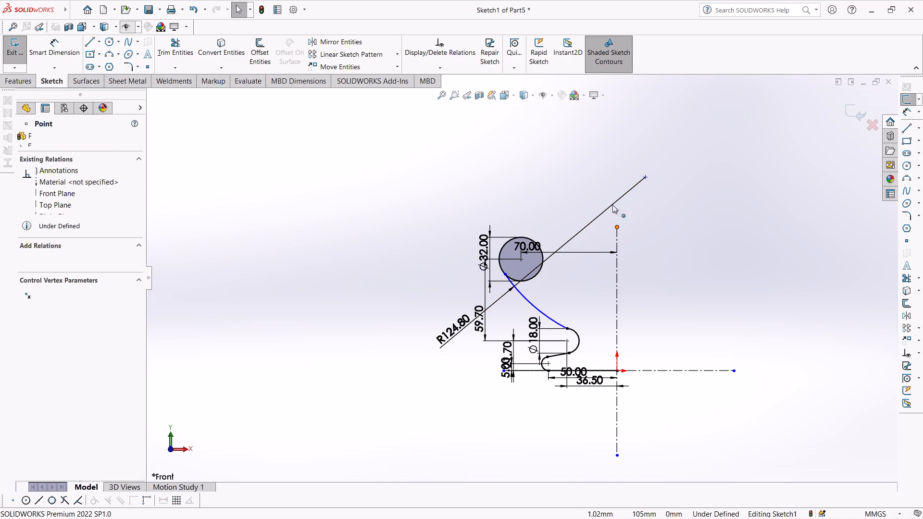
left_click_drag(612, 205, 599, 104)
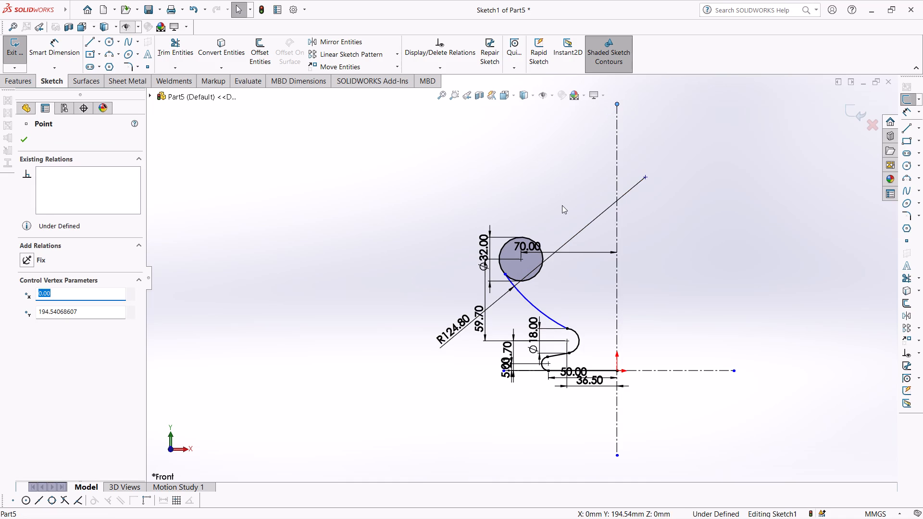
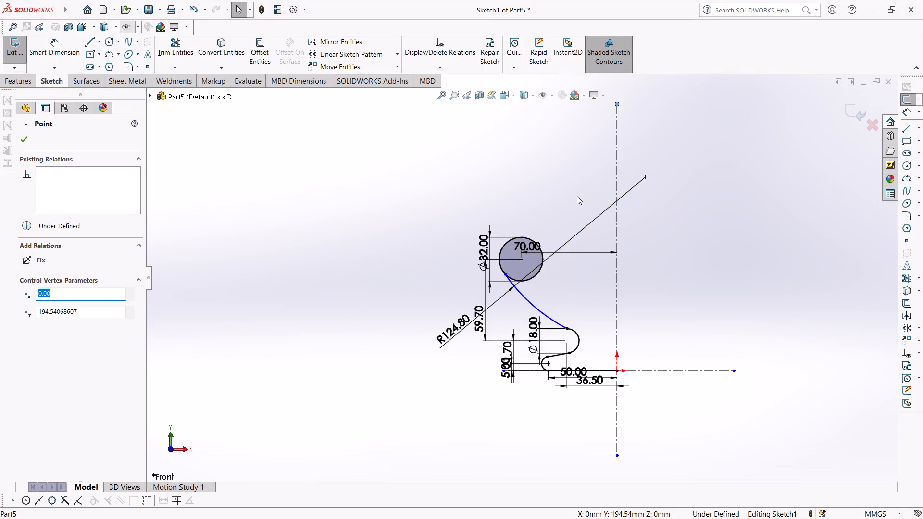
Sketch a slanted line about 58.3 mm long, rising toward the vertical centerline from just above the 32 mm circle's upper-left side.
scroll(625, 196, "down", 5)
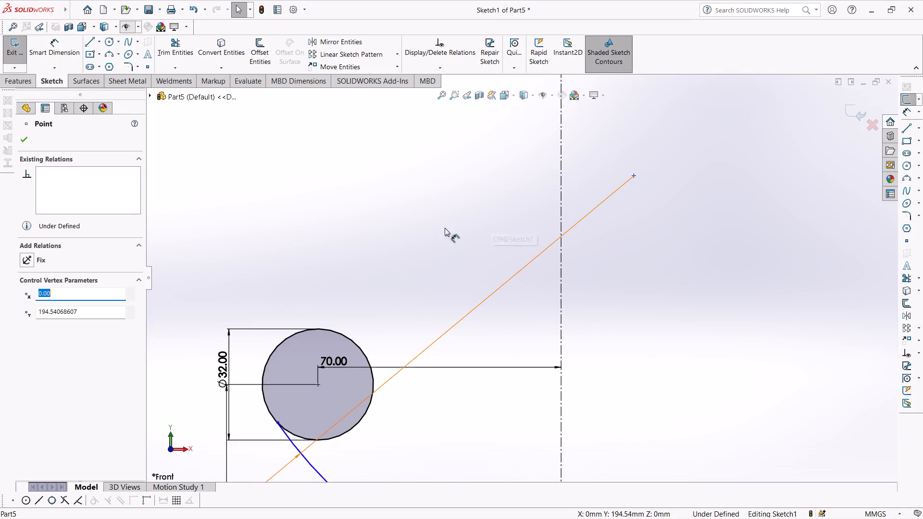
scroll(436, 231, "up", 1)
left_click(89, 39)
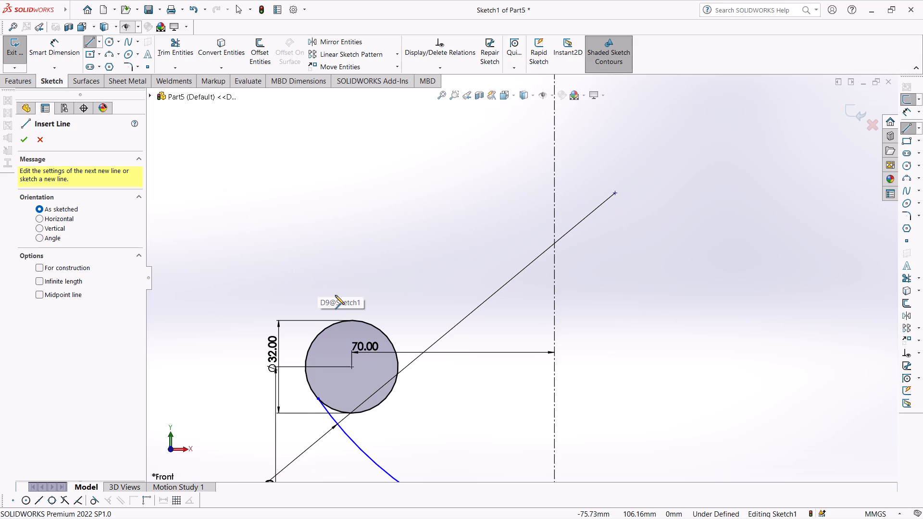
left_click(310, 327)
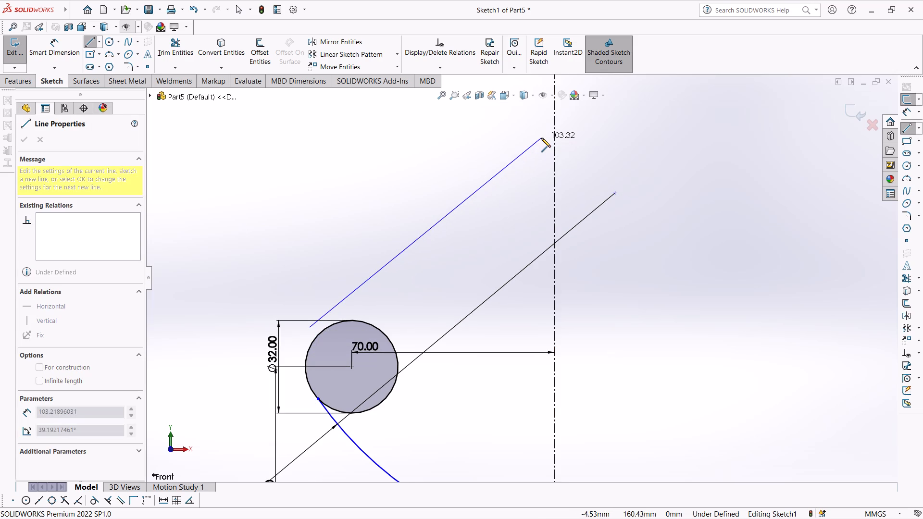
left_click(447, 232)
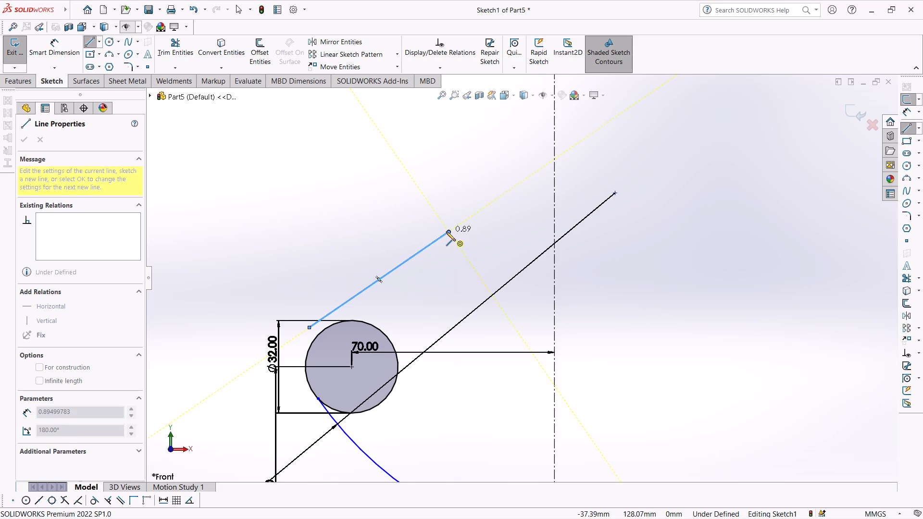
key("Escape")
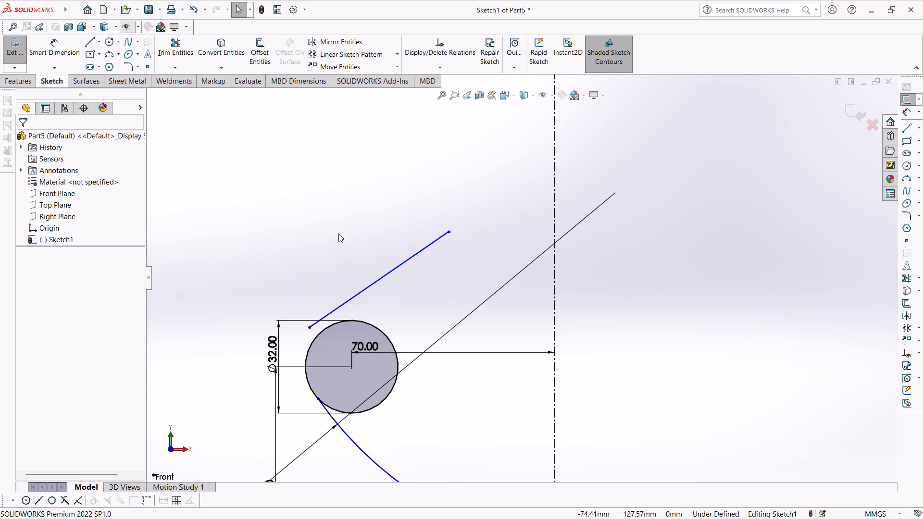
Make the new slanted line tangent to the 32 mm circle.
left_click(370, 284)
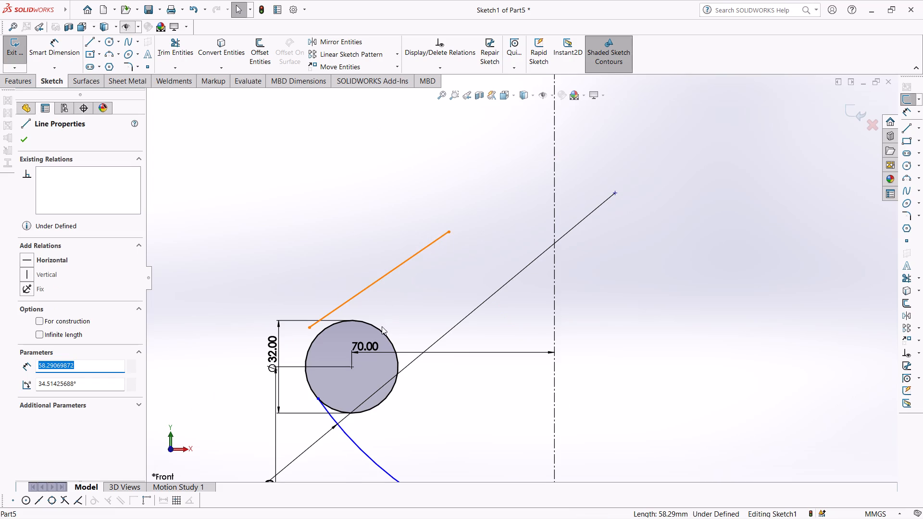
left_click(378, 334)
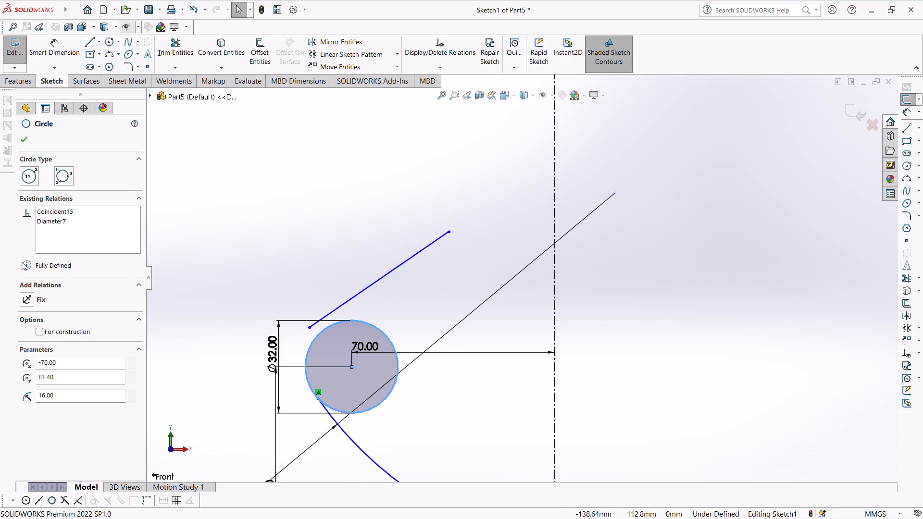
left_click(205, 206)
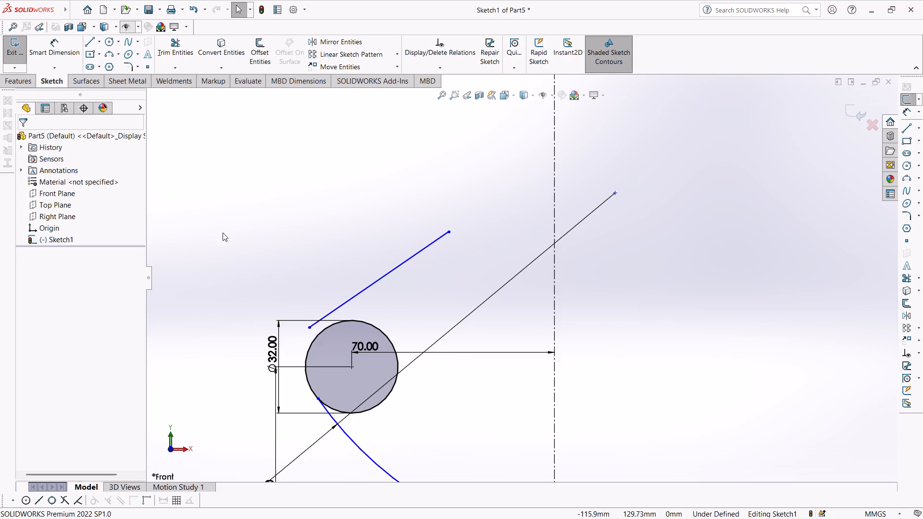
left_click(328, 313)
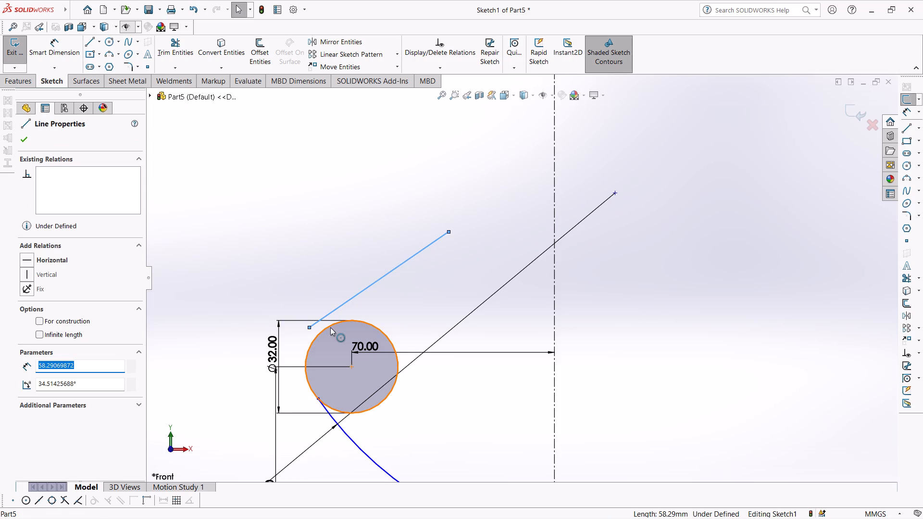
left_click(330, 327, "ctrl")
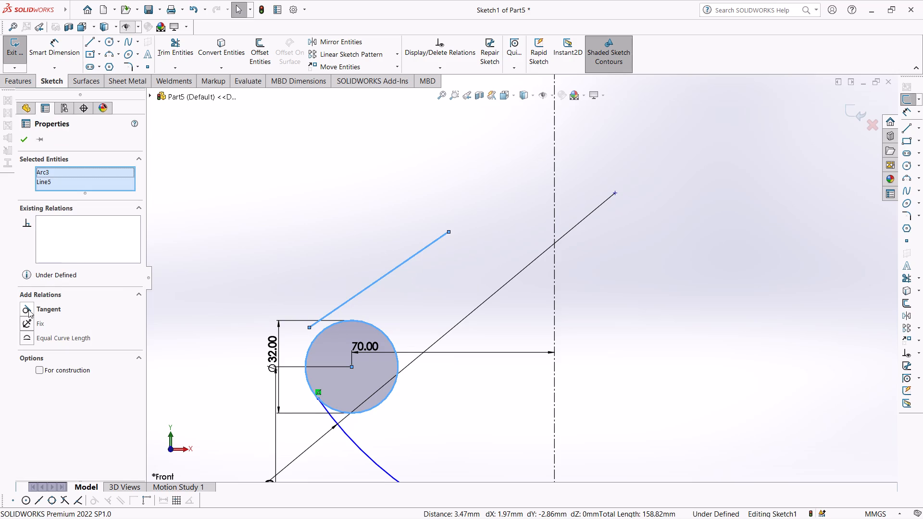
left_click(28, 309)
left_click(23, 136)
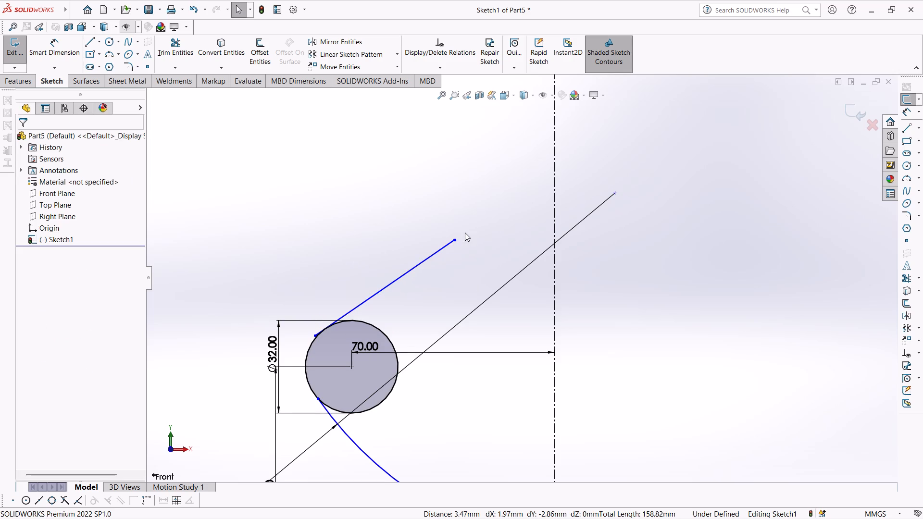
Reposition the tangent line's upper endpoint and dimension the angle between the line and the vertical centerline as 60°.
left_click_drag(455, 241, 444, 210)
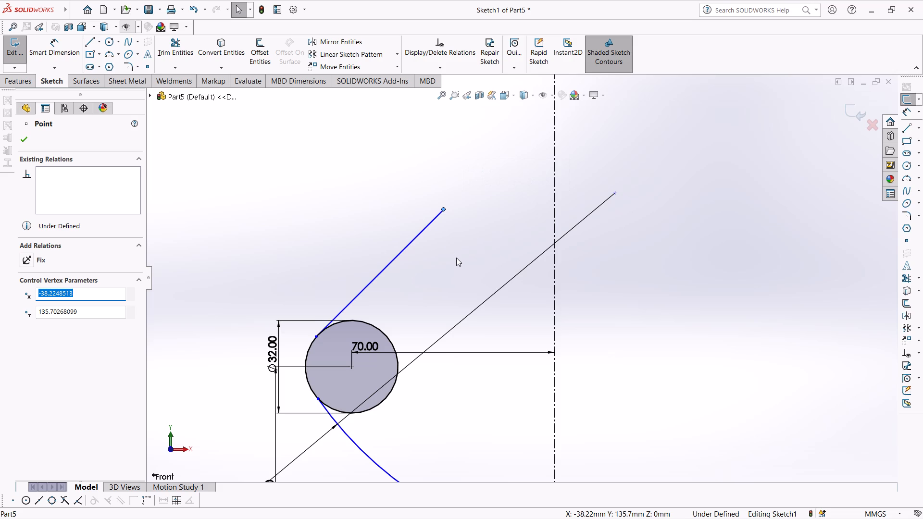
left_click(71, 56)
left_click(386, 270)
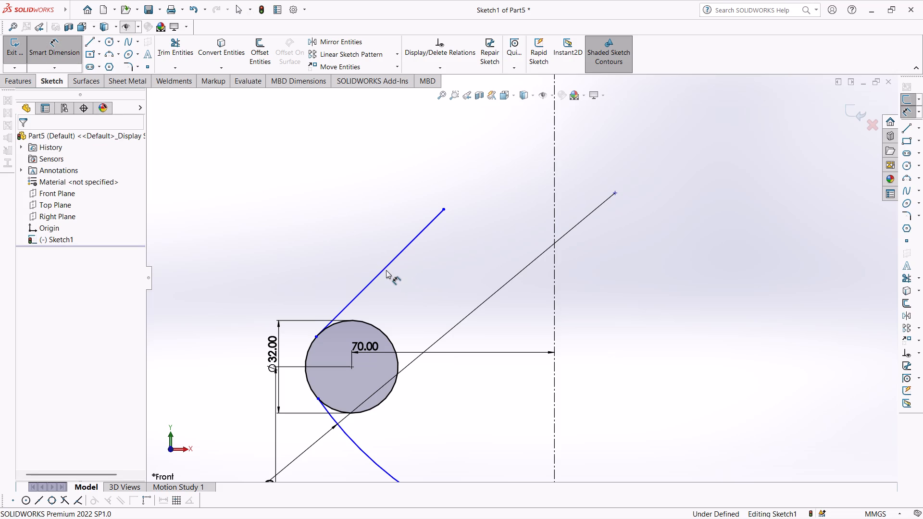
left_click_drag(386, 268, 396, 273)
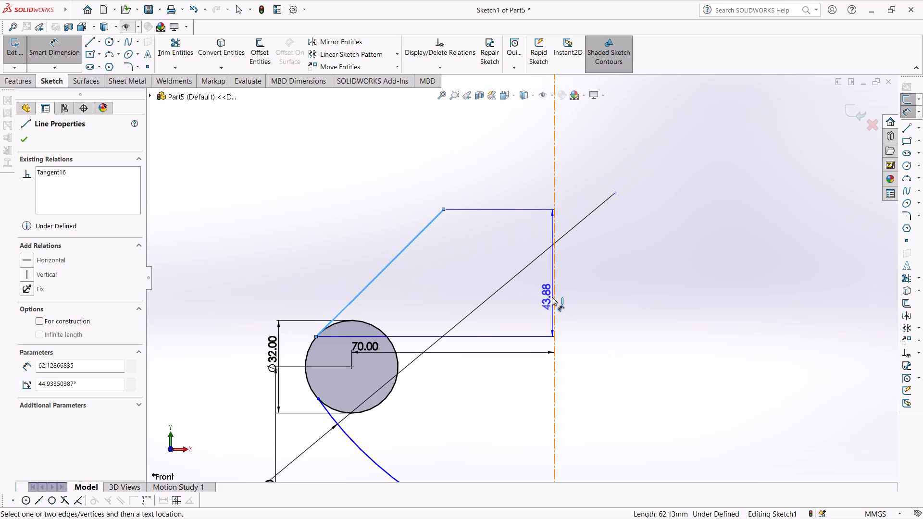
left_click(552, 297)
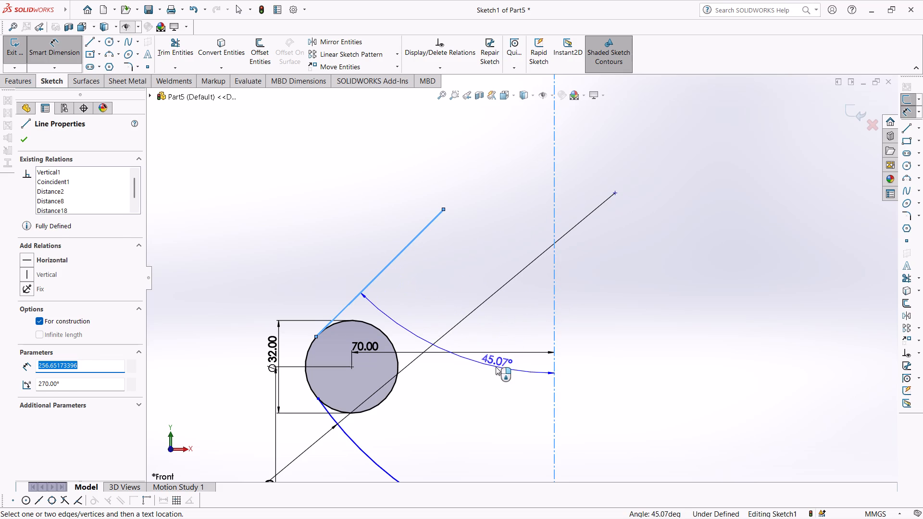
left_click(496, 367)
type("60")
key("Return")
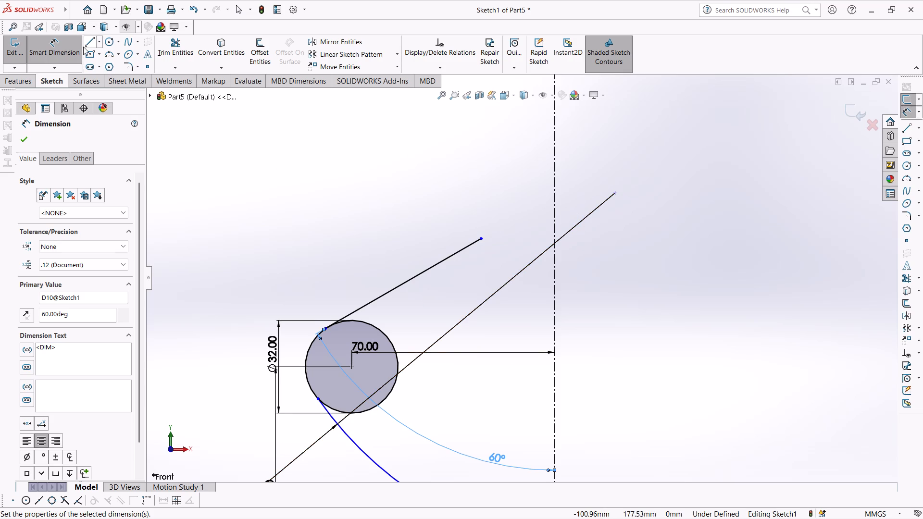
left_click_drag(95, 41, 113, 51)
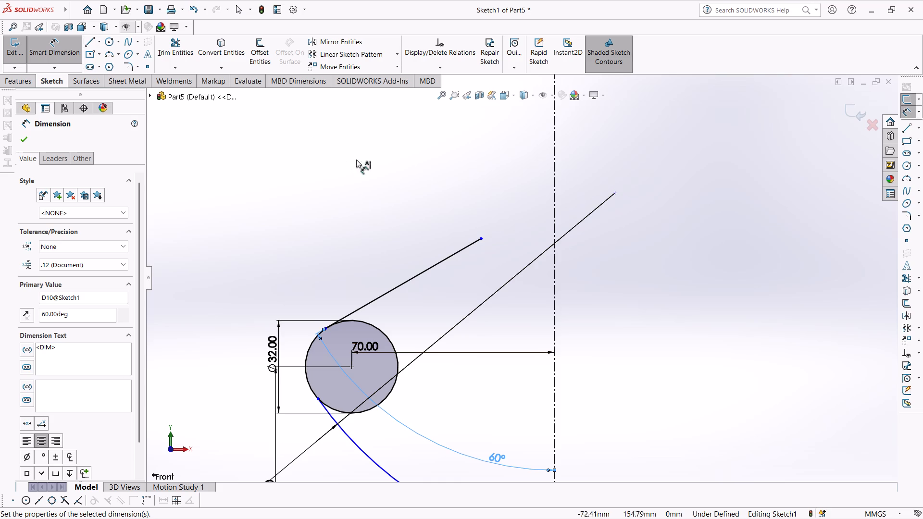
left_click(511, 137)
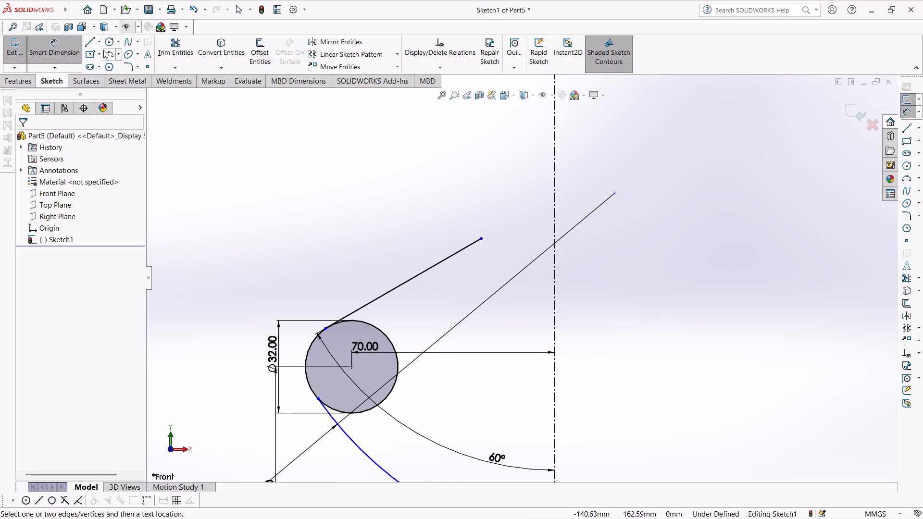
Sketch a vertical line about 31.7 mm long between the slanted line's upper end and the vertical centerline, above the slanted line.
left_click(95, 39)
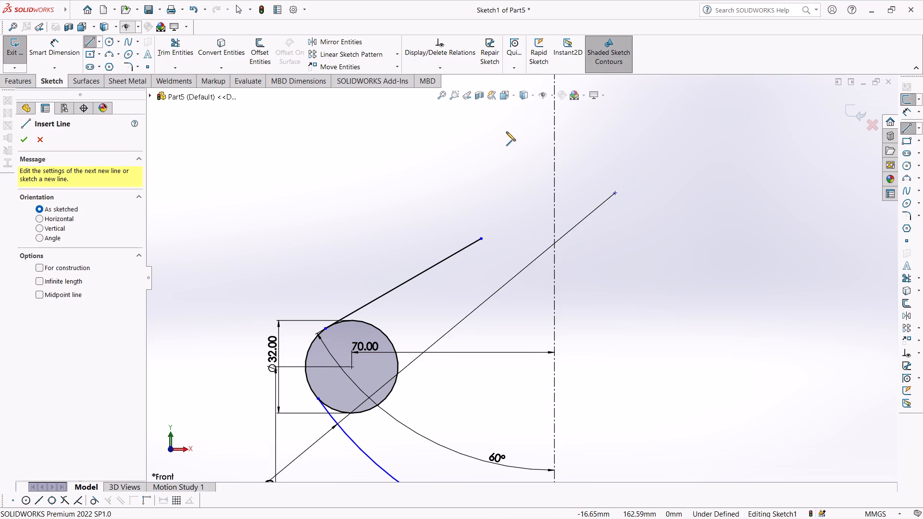
left_click(511, 127)
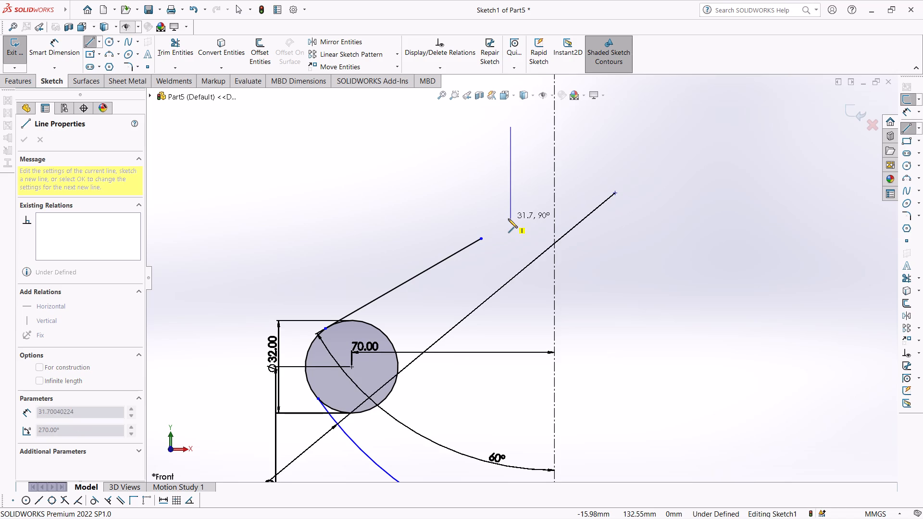
left_click(508, 219)
key("Escape")
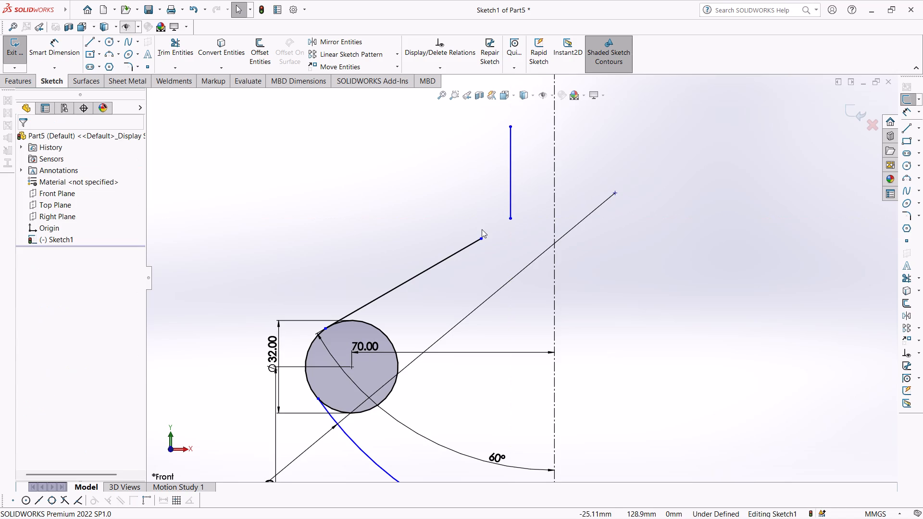
Dimension the short vertical line's length as 13.7 mm.
left_click(67, 46)
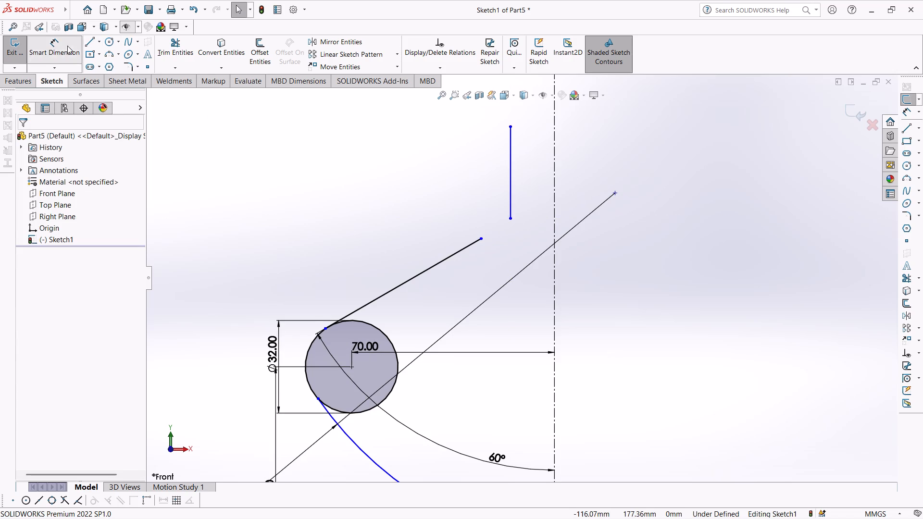
left_click(509, 177)
left_click(435, 173)
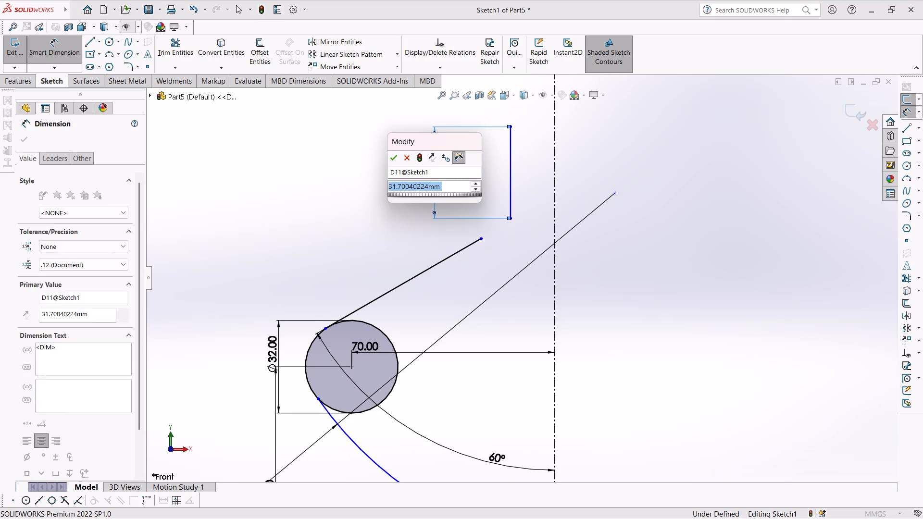
type("13.")
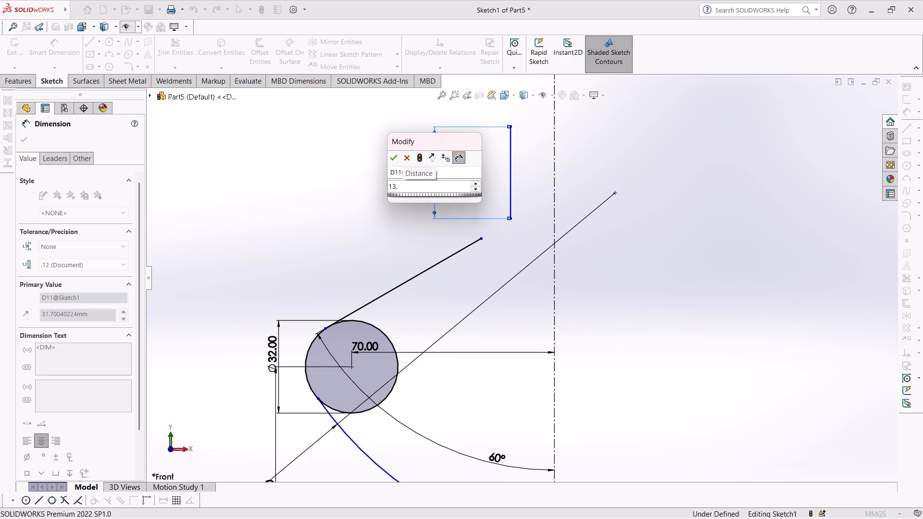
key("7")
key("Return")
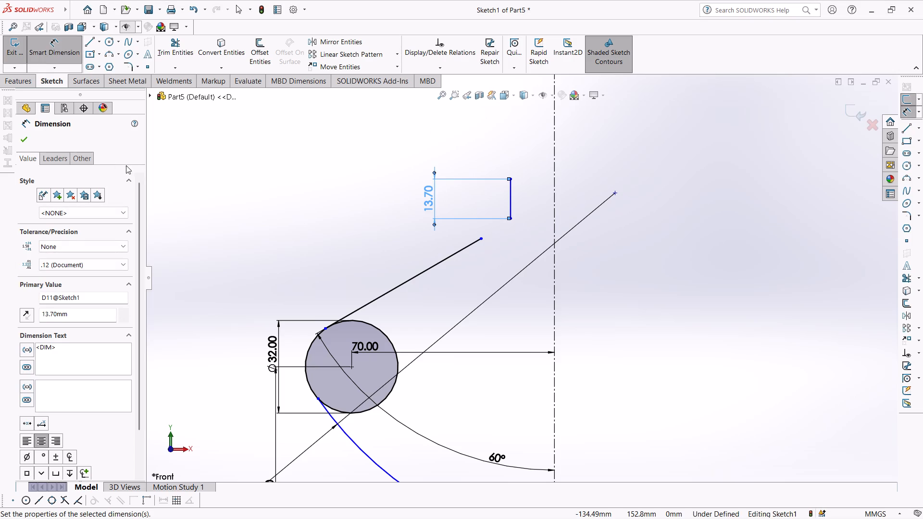
left_click(20, 140)
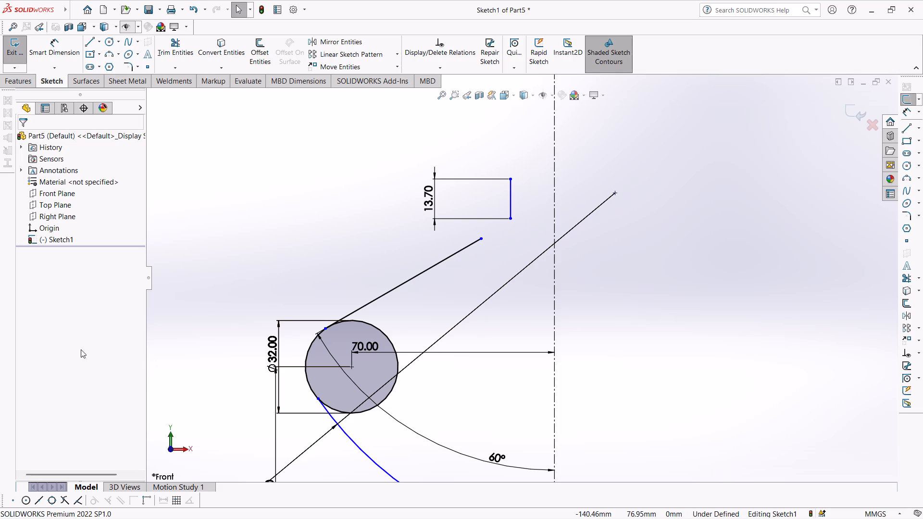
Dimension the short vertical line 10.6 mm from the vertical centerline.
left_click(84, 64)
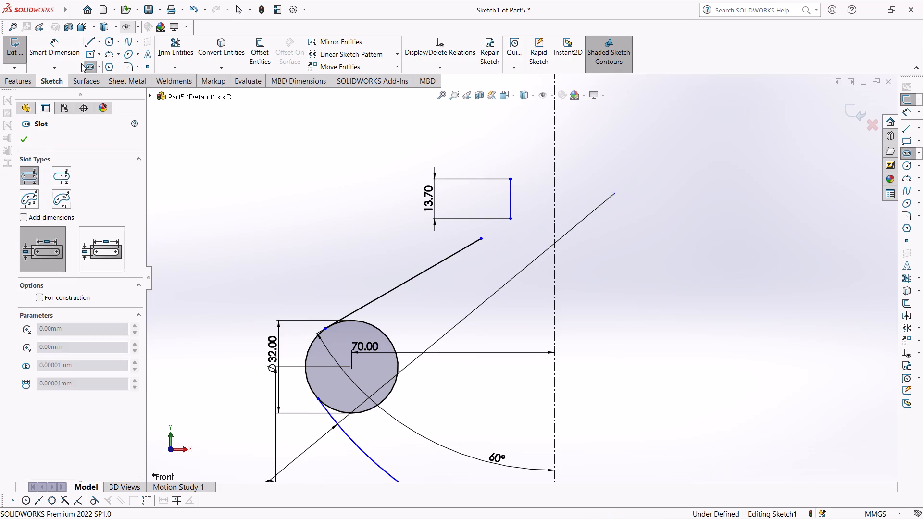
left_click(60, 55)
left_click(509, 193)
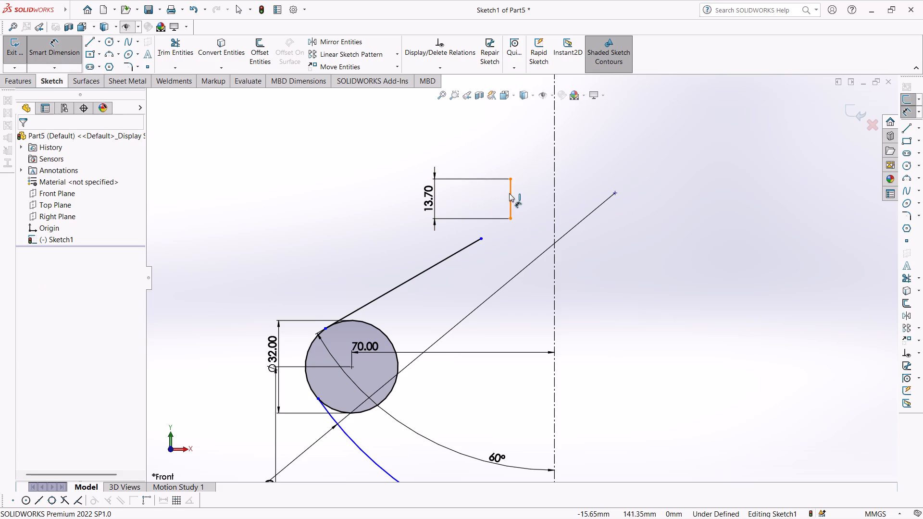
left_click(554, 194)
left_click(548, 162)
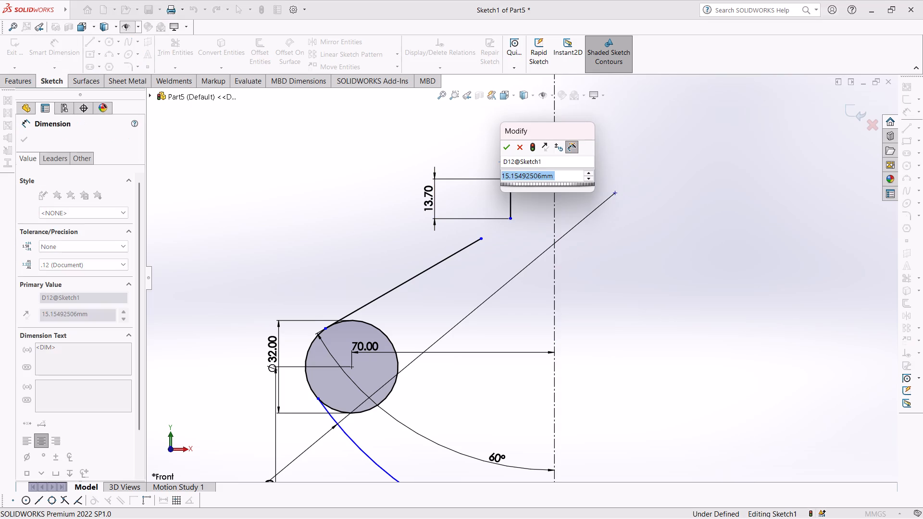
type("10.6")
key("Return")
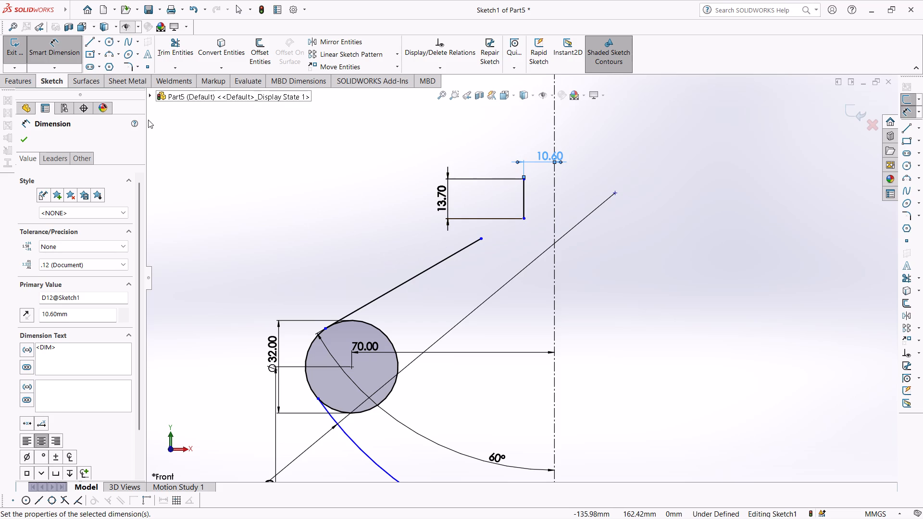
Dimension the slanted line's upper endpoint 10.6 mm from the vertical centerline.
scroll(540, 203, "down", 6)
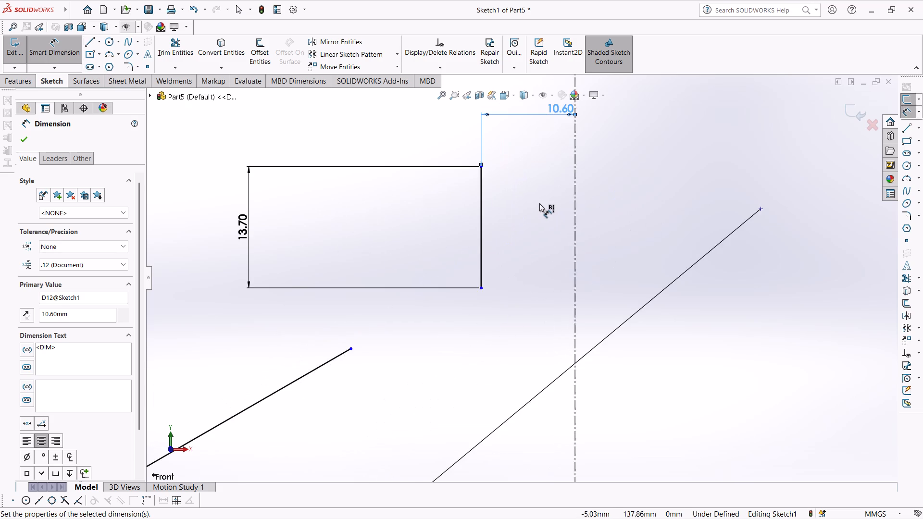
scroll(535, 202, "up", 5)
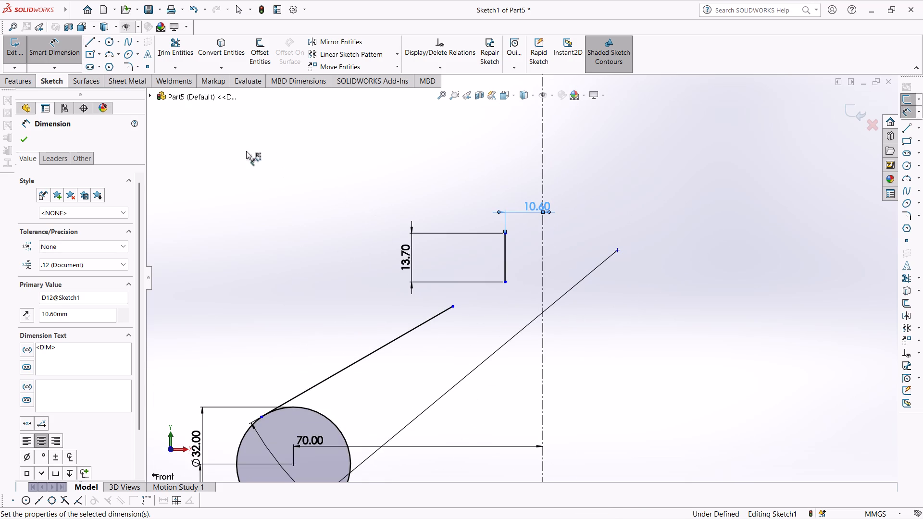
left_click(453, 307)
left_click(517, 298)
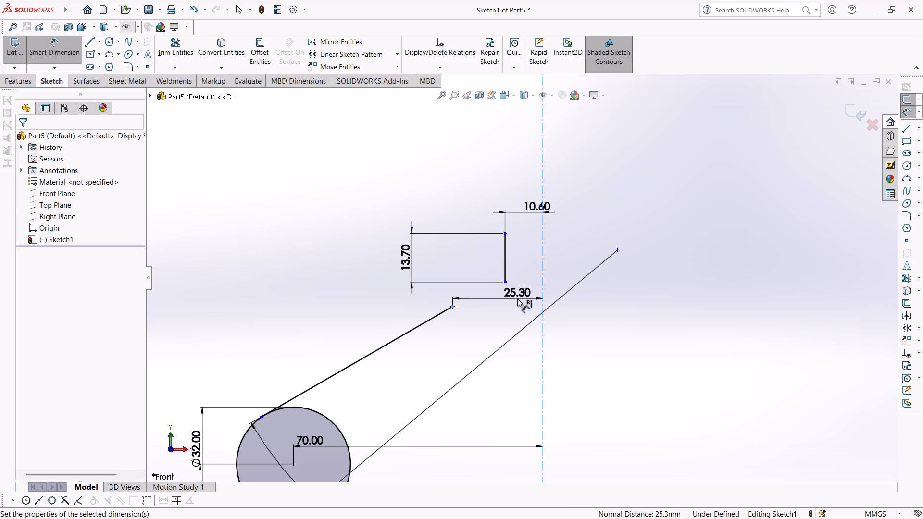
type("10")
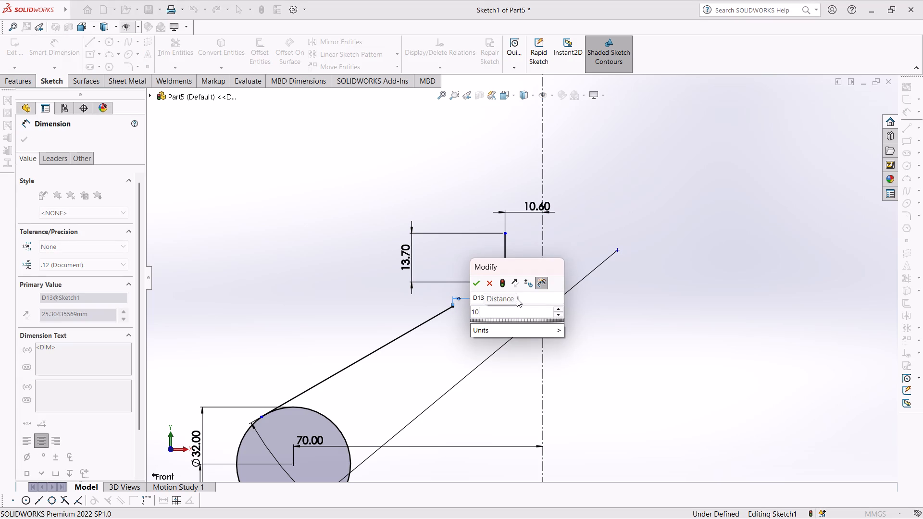
type(".60")
key("Return")
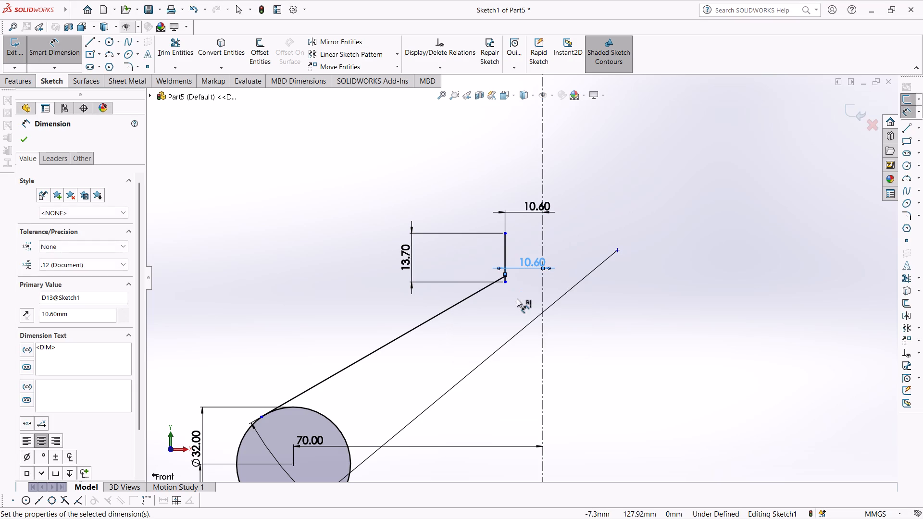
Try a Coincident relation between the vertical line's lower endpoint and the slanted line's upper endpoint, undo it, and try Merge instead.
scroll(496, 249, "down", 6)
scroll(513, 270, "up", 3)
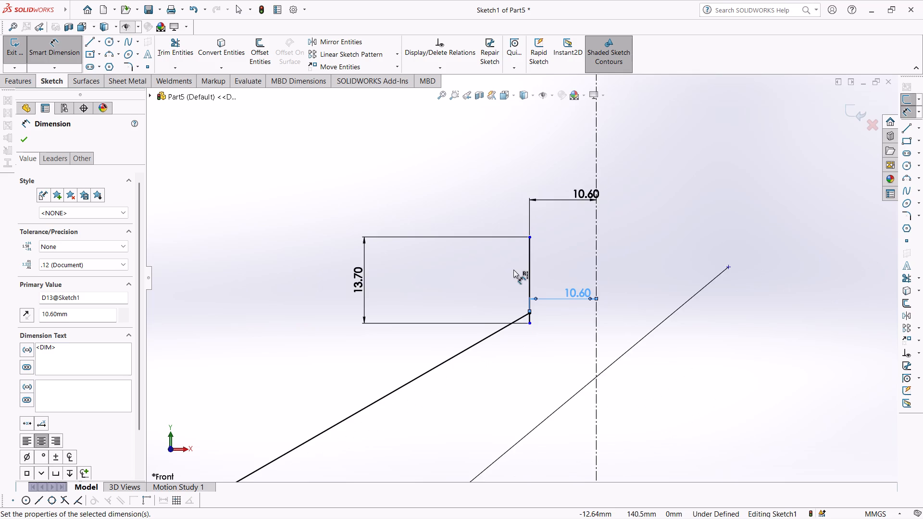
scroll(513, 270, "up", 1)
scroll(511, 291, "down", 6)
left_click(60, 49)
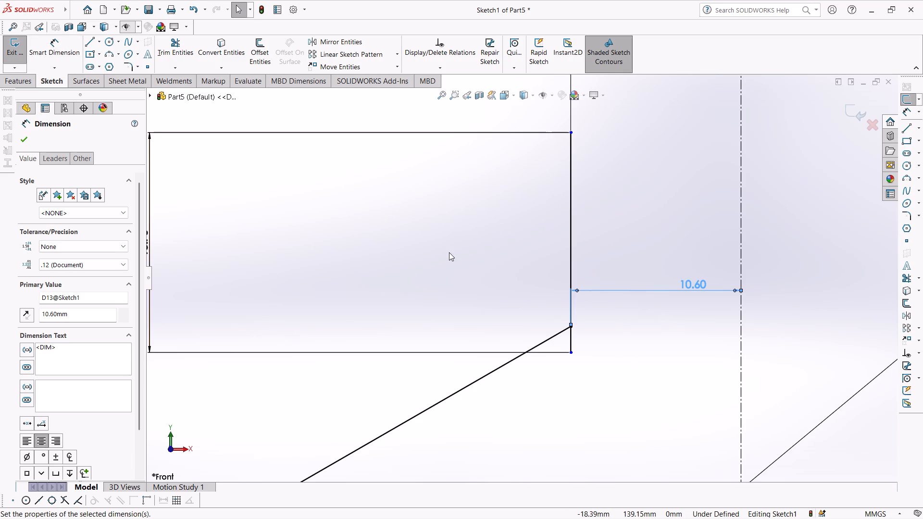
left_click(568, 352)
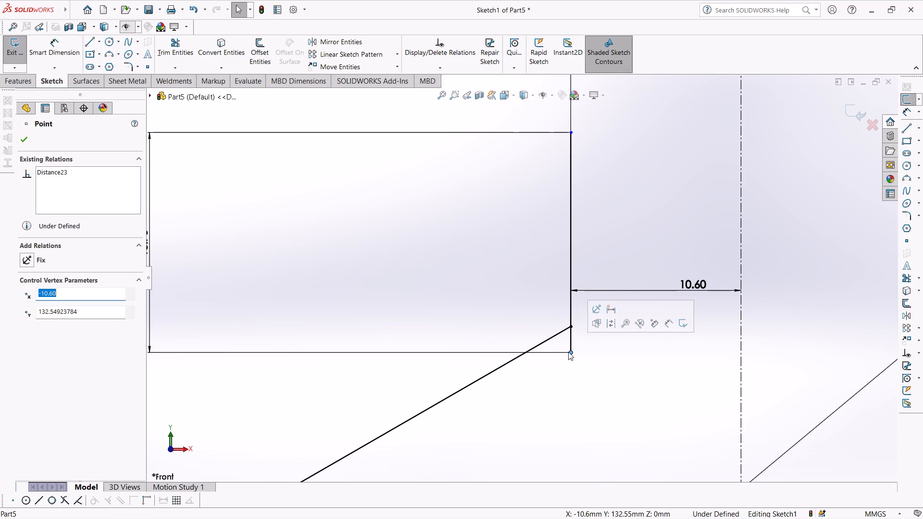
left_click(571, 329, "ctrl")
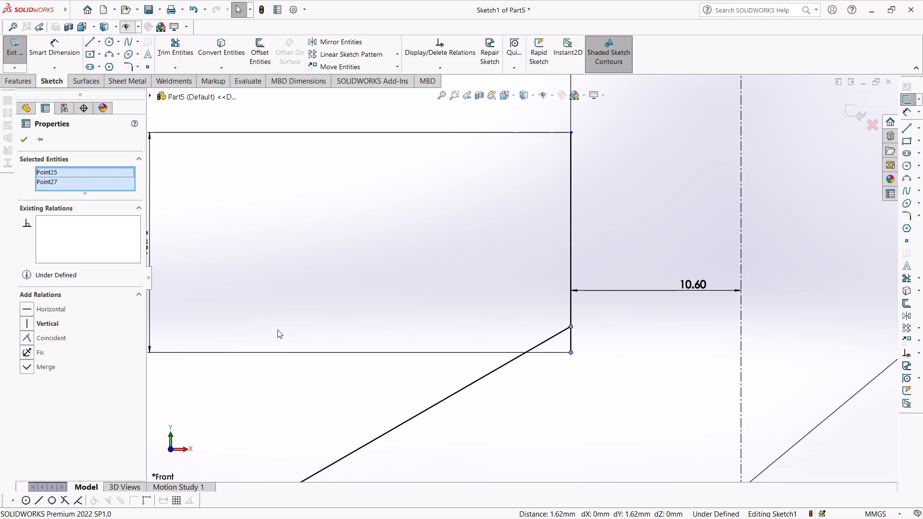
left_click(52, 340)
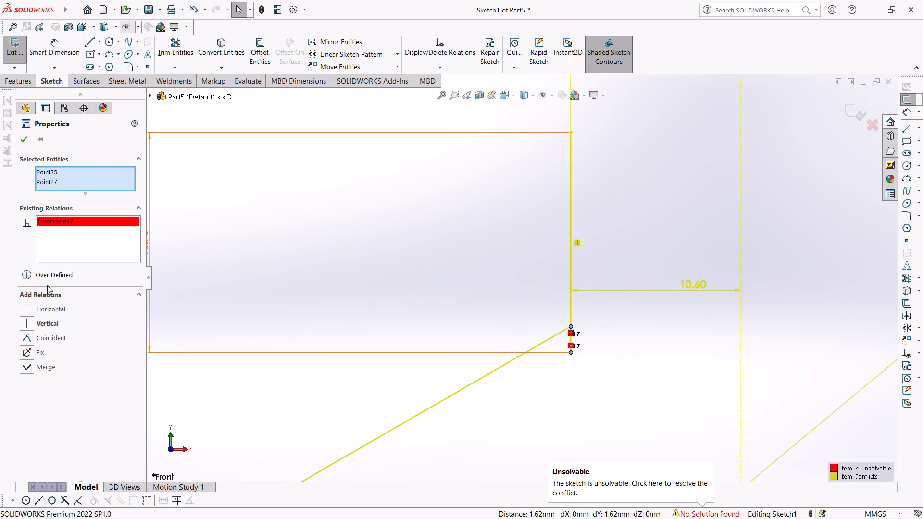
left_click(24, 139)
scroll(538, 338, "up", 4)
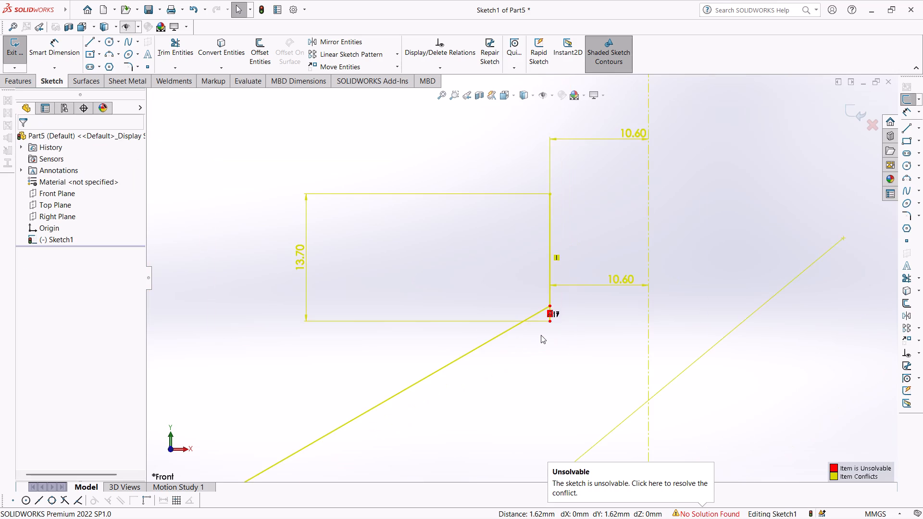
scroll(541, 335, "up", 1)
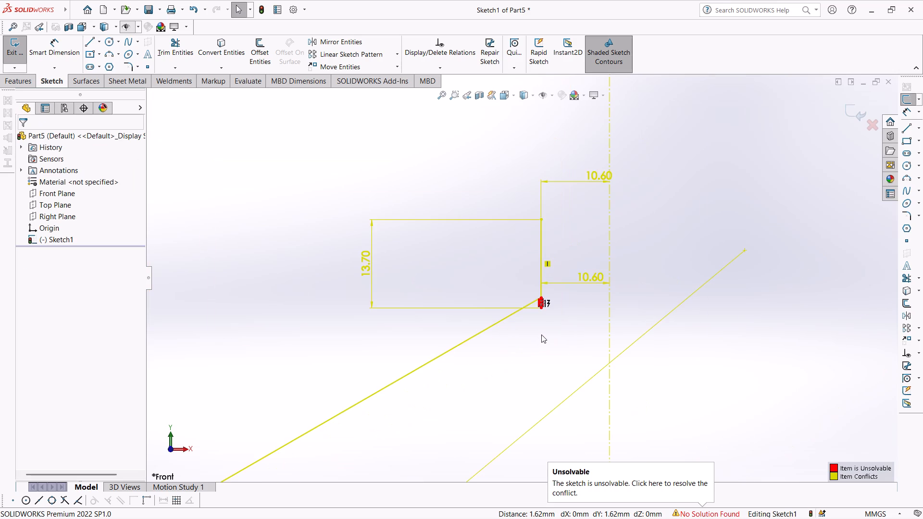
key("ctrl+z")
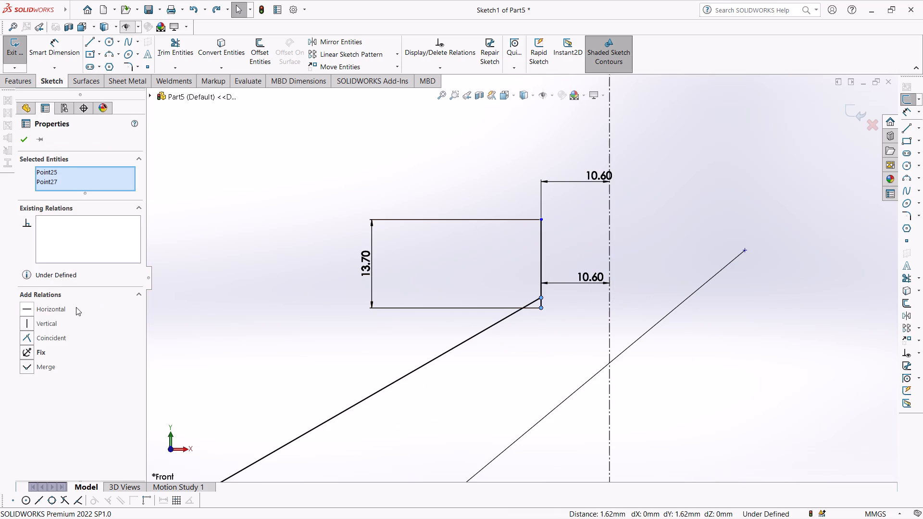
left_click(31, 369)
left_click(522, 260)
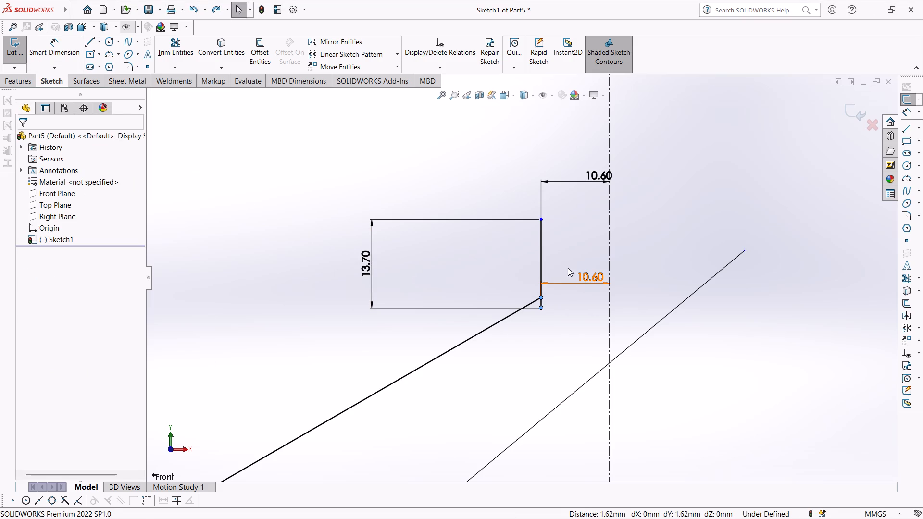
Delete the short vertical line together with its associated dimensions.
left_click(540, 251)
key("Delete")
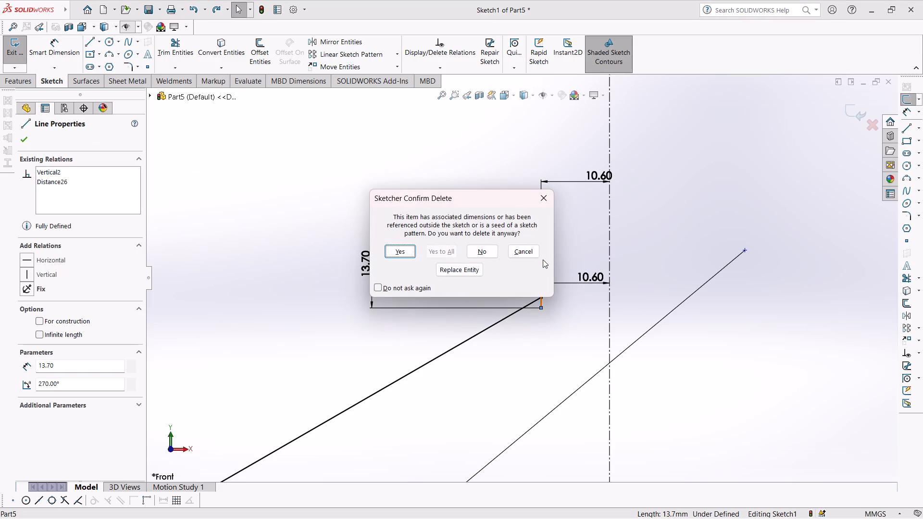
left_click(397, 250)
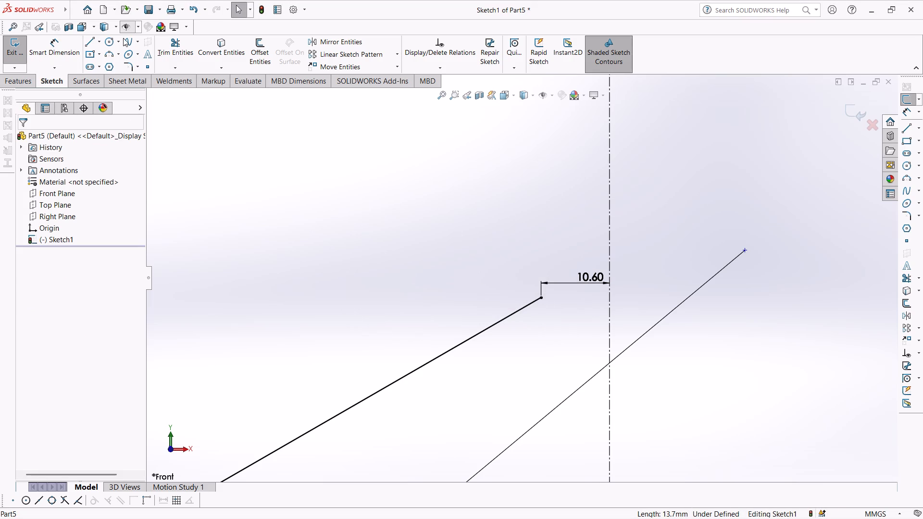
Sketch a vertical line about 17.9 mm long upward from the slanted line's upper endpoint.
left_click(86, 45)
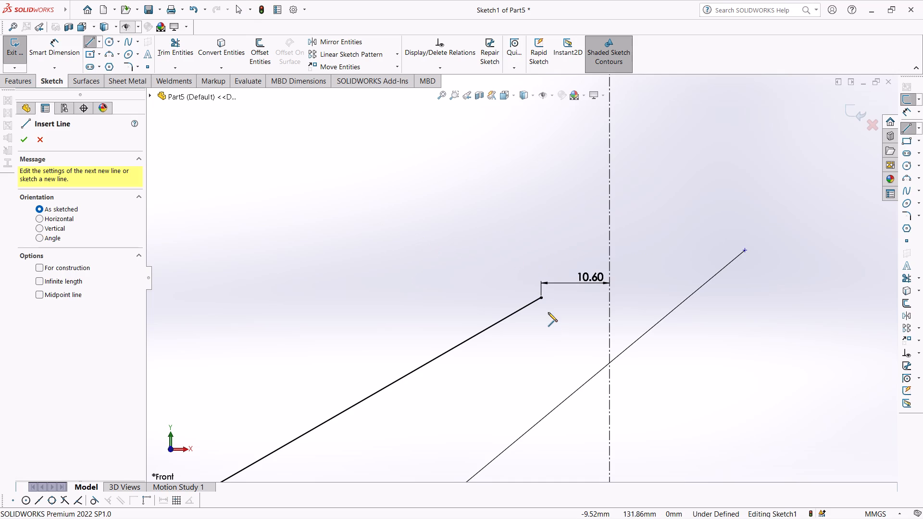
left_click(542, 298)
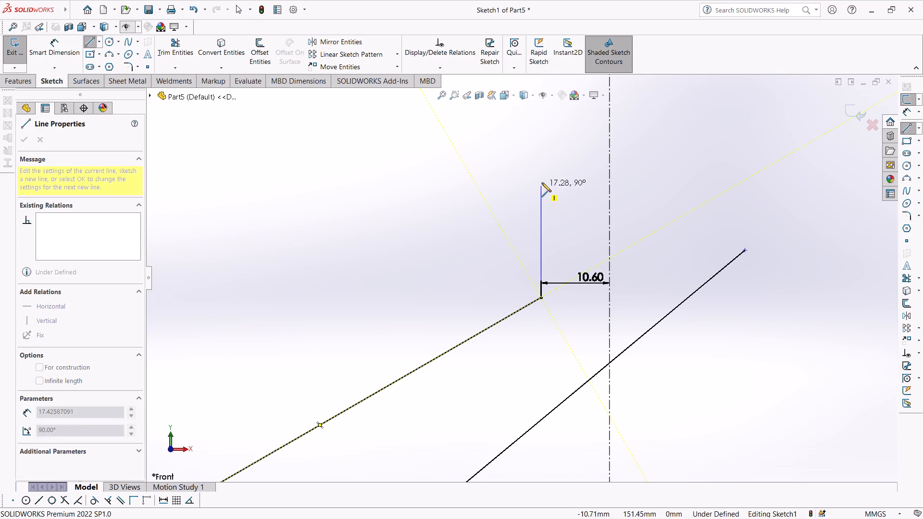
left_click(542, 182)
Dimension the new vertical line's length as 13.7 mm.
left_click_drag(60, 49, 67, 54)
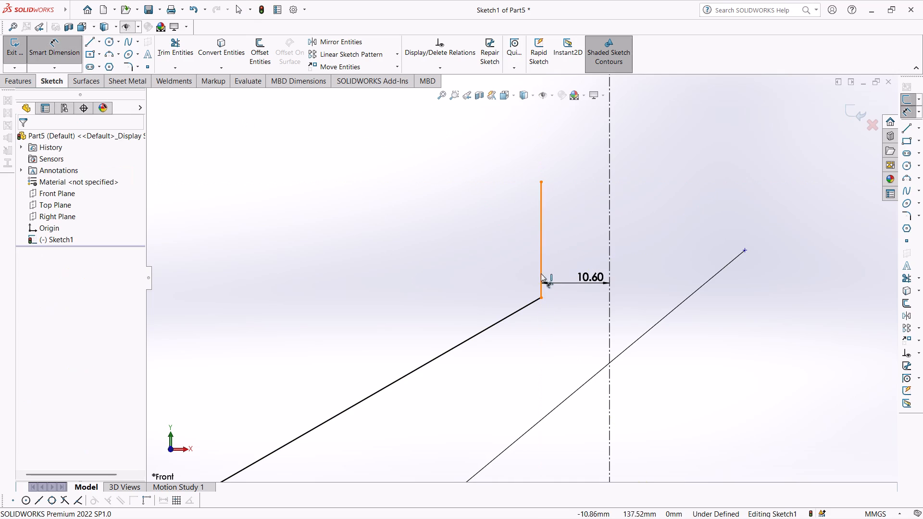
left_click(540, 248)
left_click(488, 247)
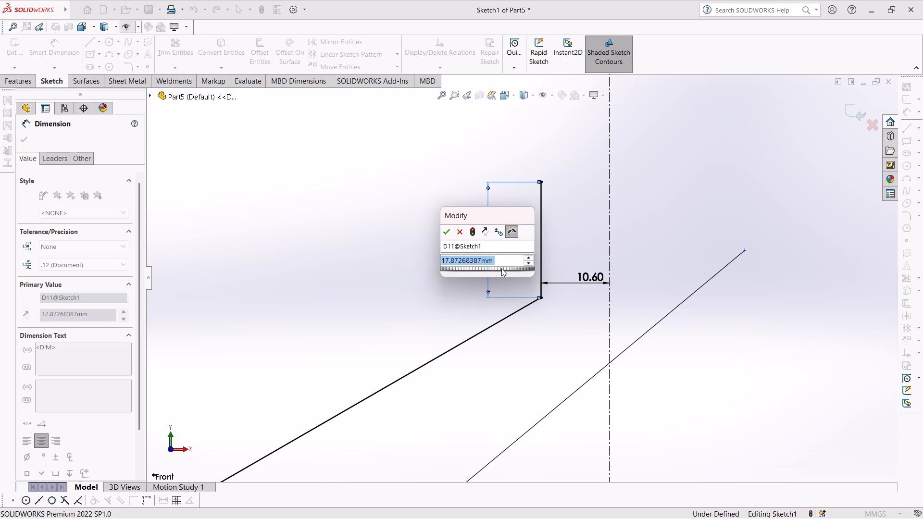
type("13.7")
key("Return")
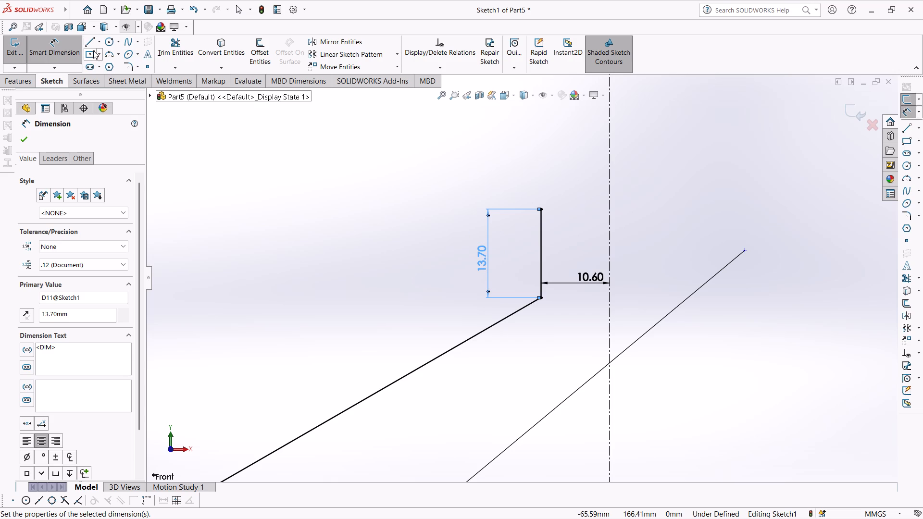
Add a 12 mm sketch fillet at the corner between the slanted line and the vertical line.
left_click(129, 62)
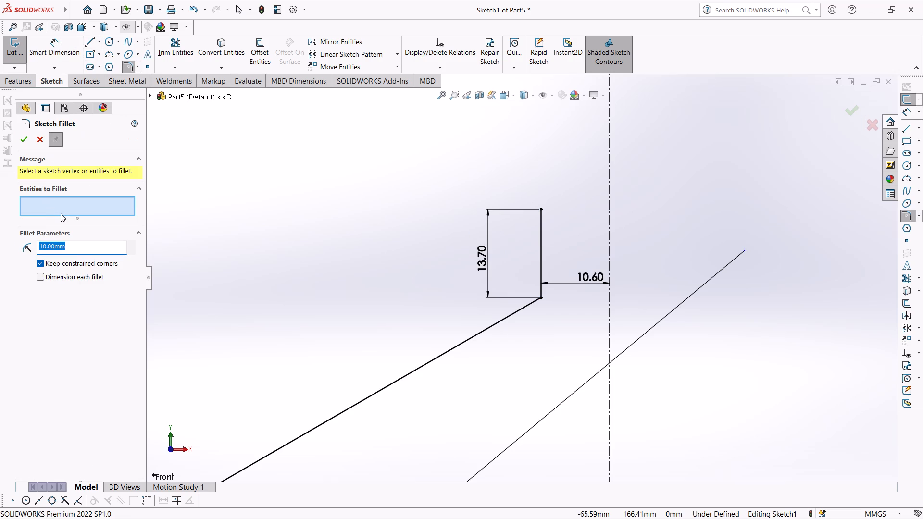
type("12")
key("Return")
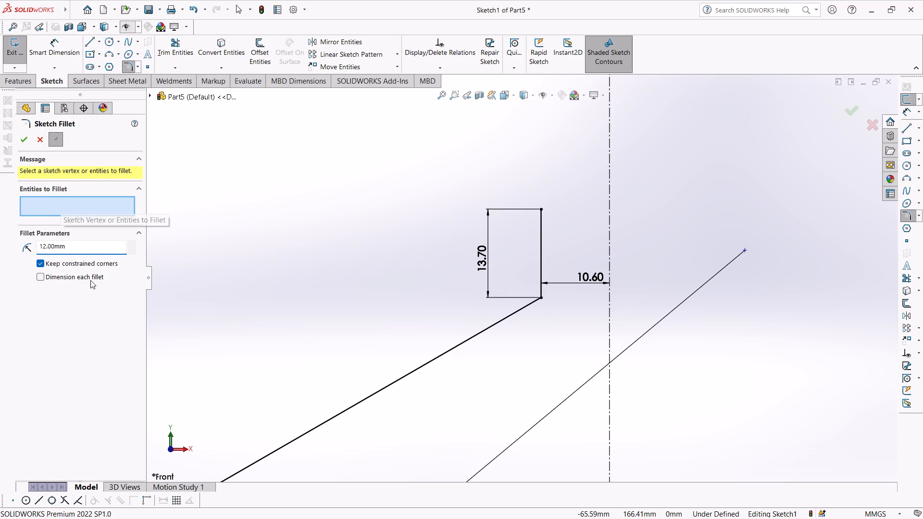
left_click(540, 298)
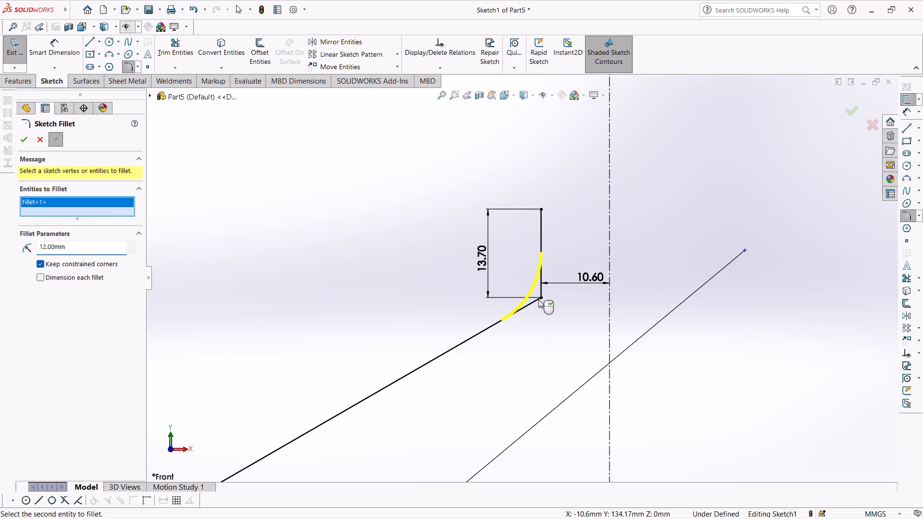
left_click(24, 144)
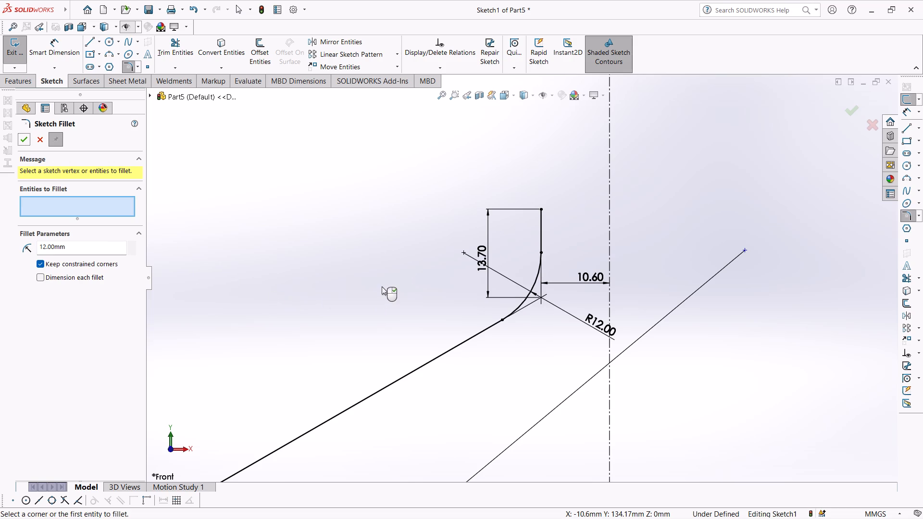
Trim away the inner portion of the 32 mm circle between the slanted tangent line and the R124.80 arc.
scroll(382, 286, "up", 4)
scroll(547, 273, "down", 4)
scroll(499, 281, "up", 1)
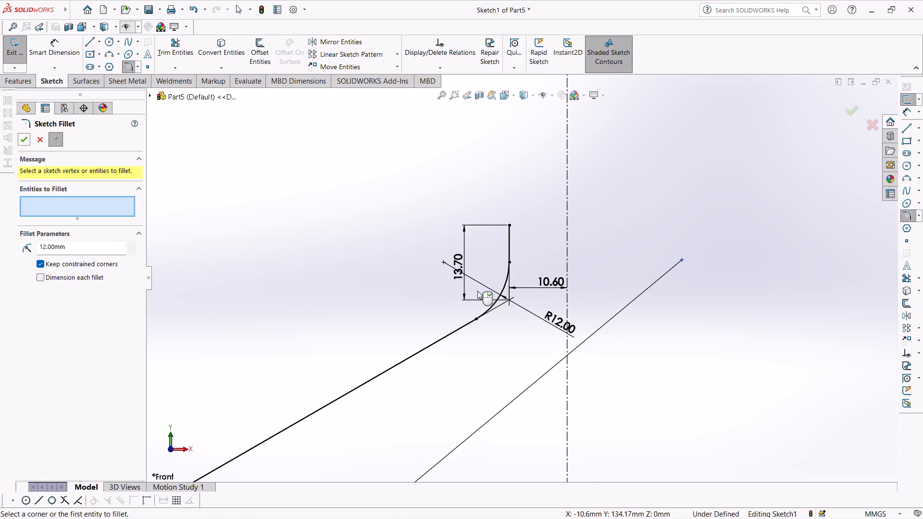
scroll(455, 306, "up", 3)
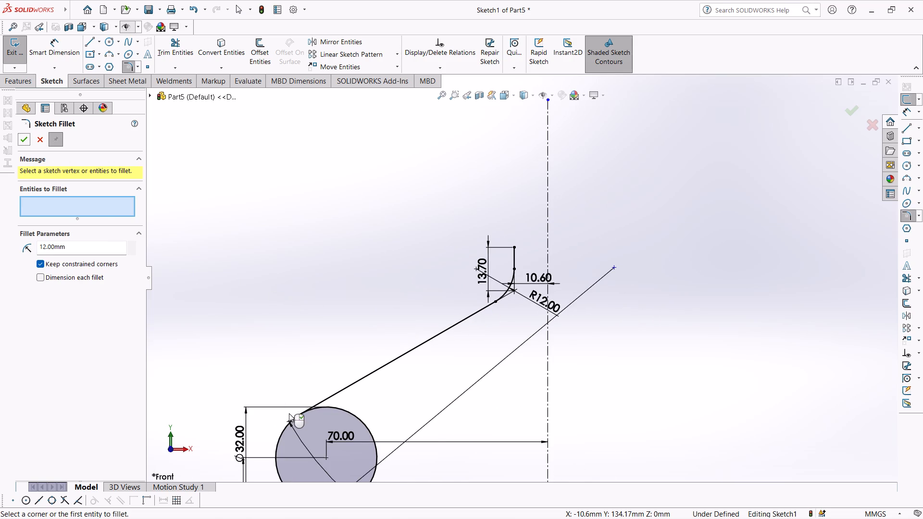
scroll(289, 417, "down", 6)
scroll(424, 346, "up", 6)
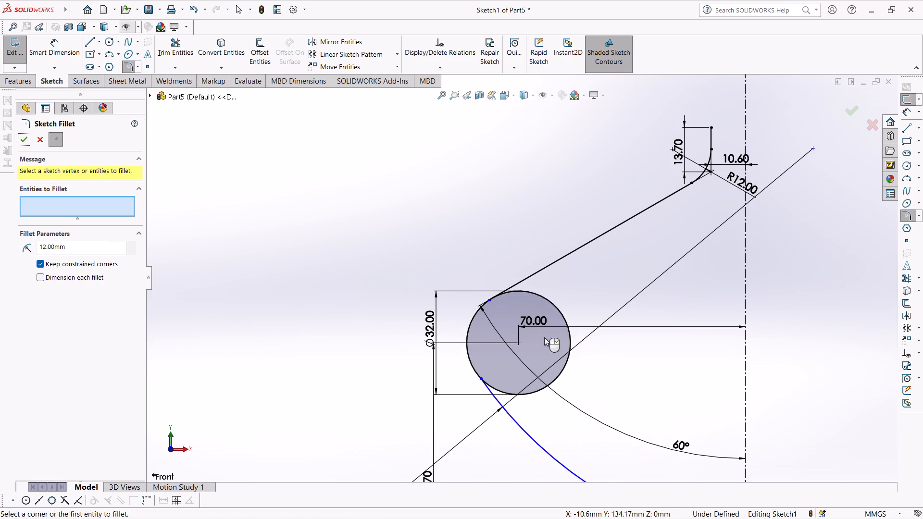
left_click(183, 52)
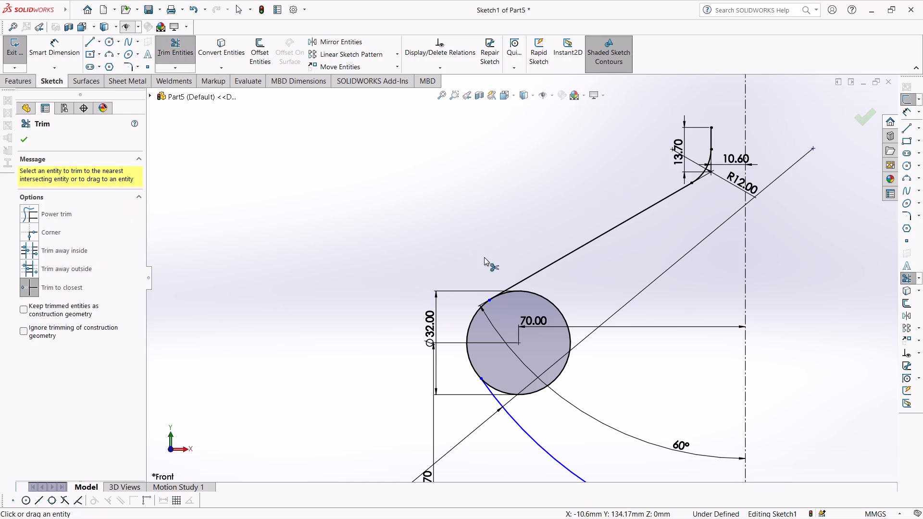
left_click(549, 302)
scroll(538, 299, "up", 6)
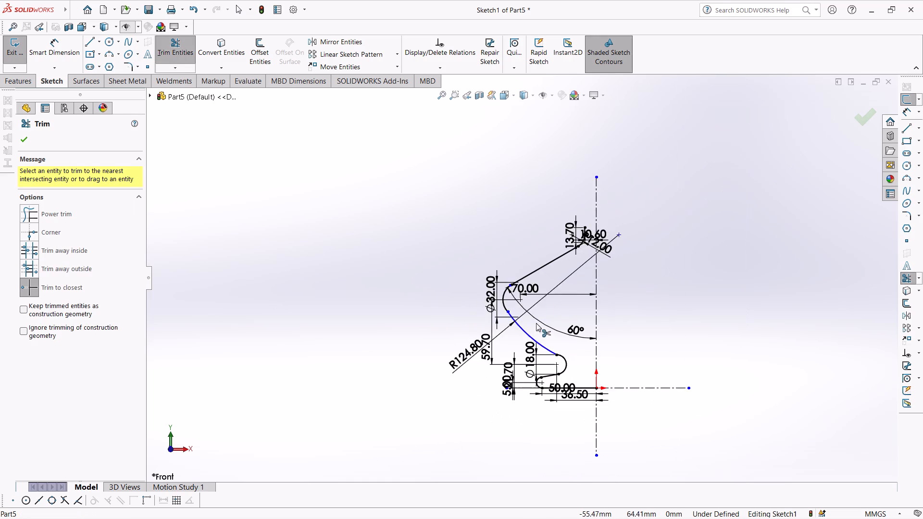
scroll(536, 331, "down", 4)
left_click(31, 137)
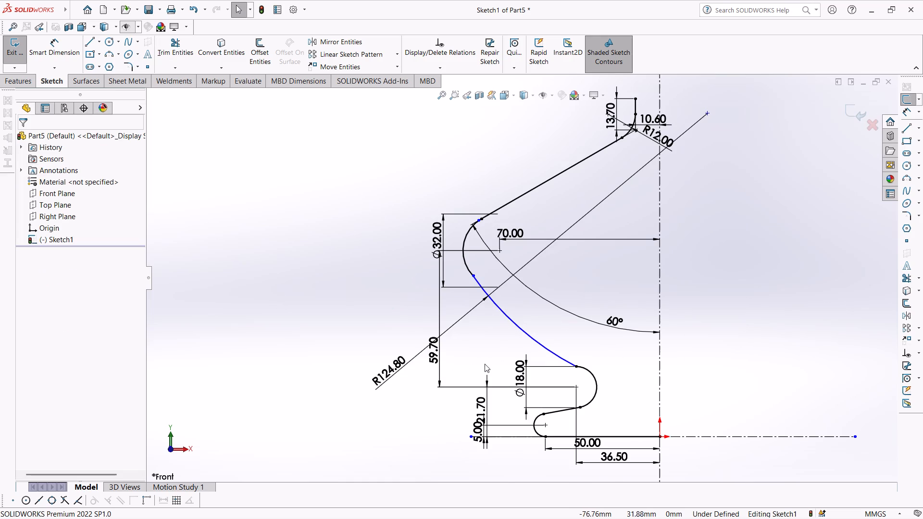
Apply Fully Define Sketch to the R124.80 arc only, with relations and dimensions enabled.
right_click(527, 337)
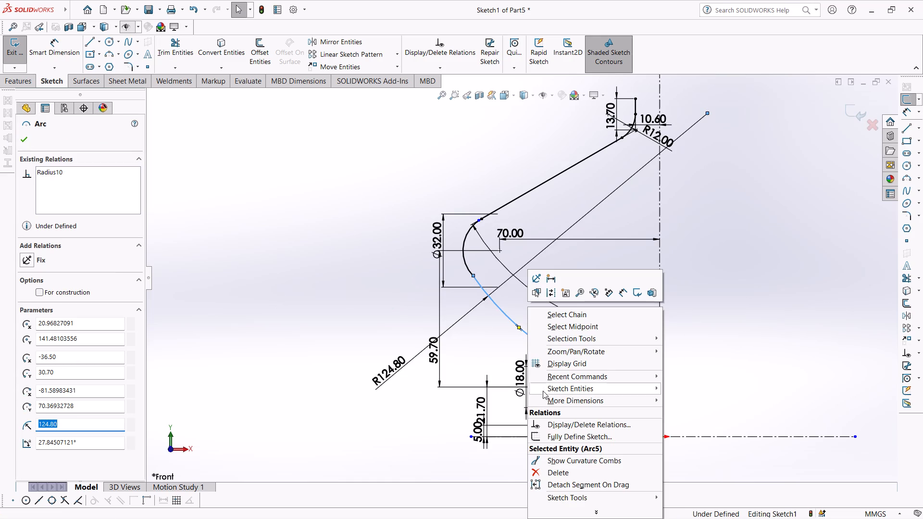
left_click(550, 437)
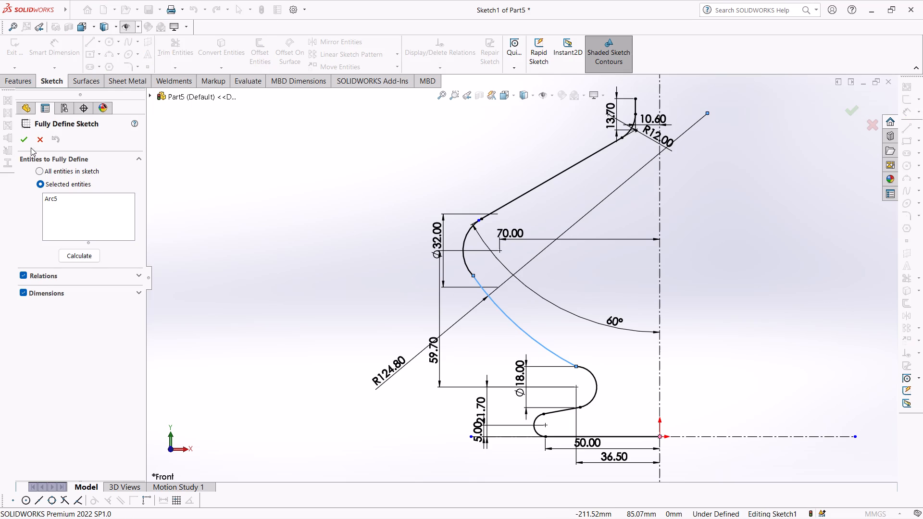
left_click(26, 142)
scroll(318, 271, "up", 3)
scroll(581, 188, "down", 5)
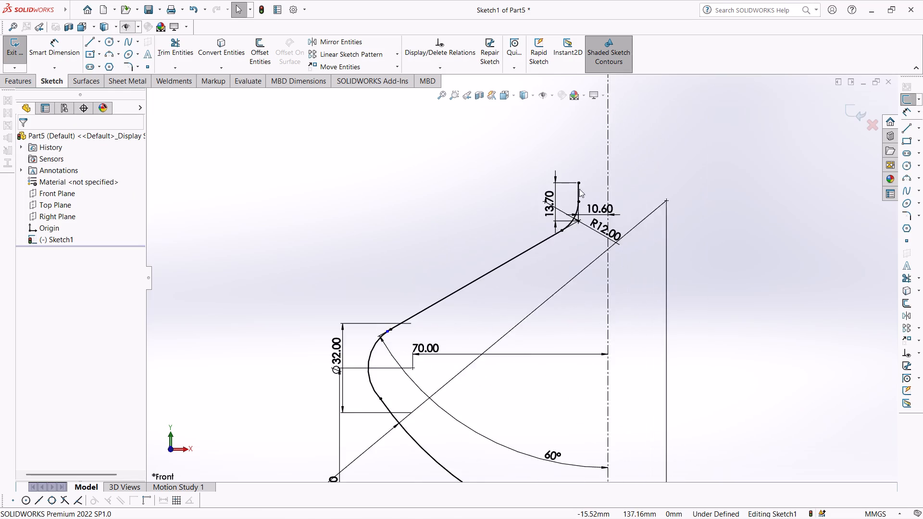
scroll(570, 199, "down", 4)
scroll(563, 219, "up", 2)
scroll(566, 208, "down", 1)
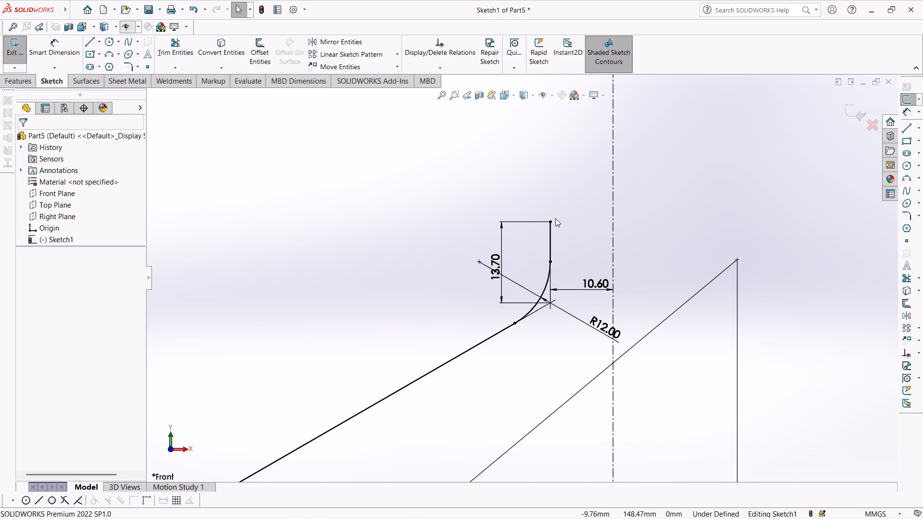
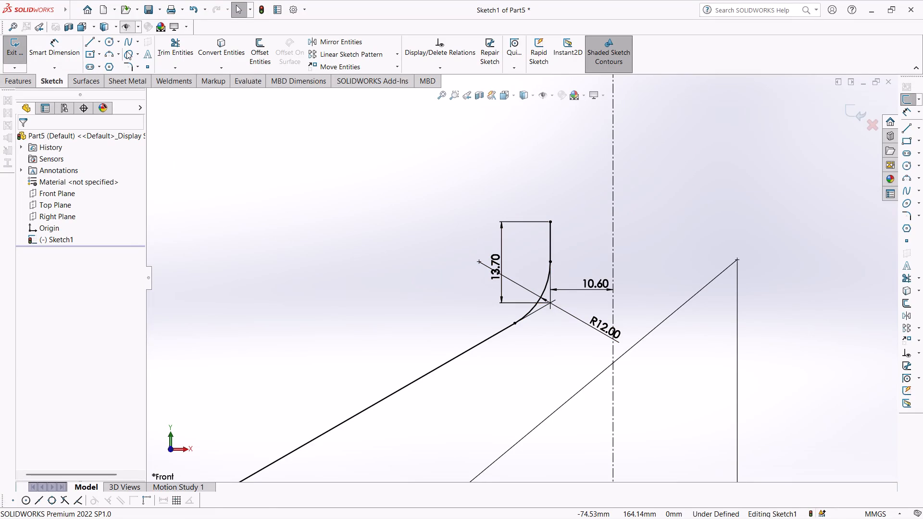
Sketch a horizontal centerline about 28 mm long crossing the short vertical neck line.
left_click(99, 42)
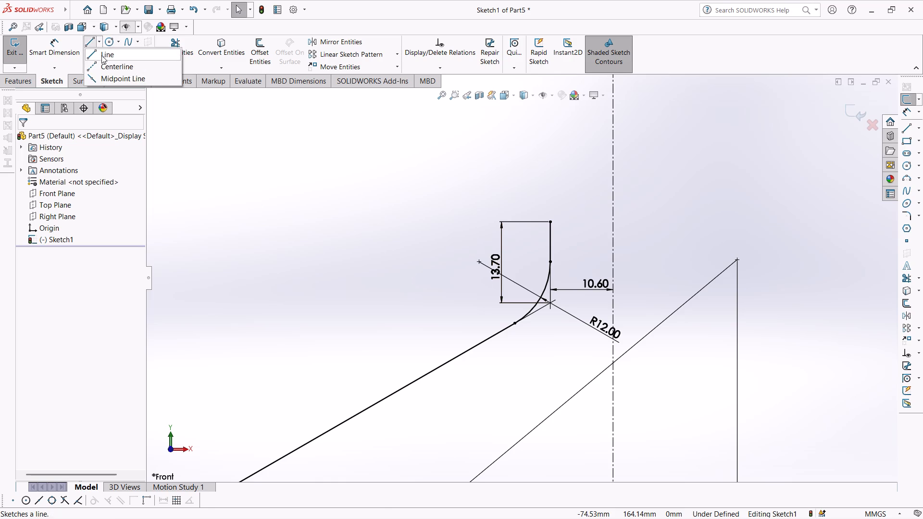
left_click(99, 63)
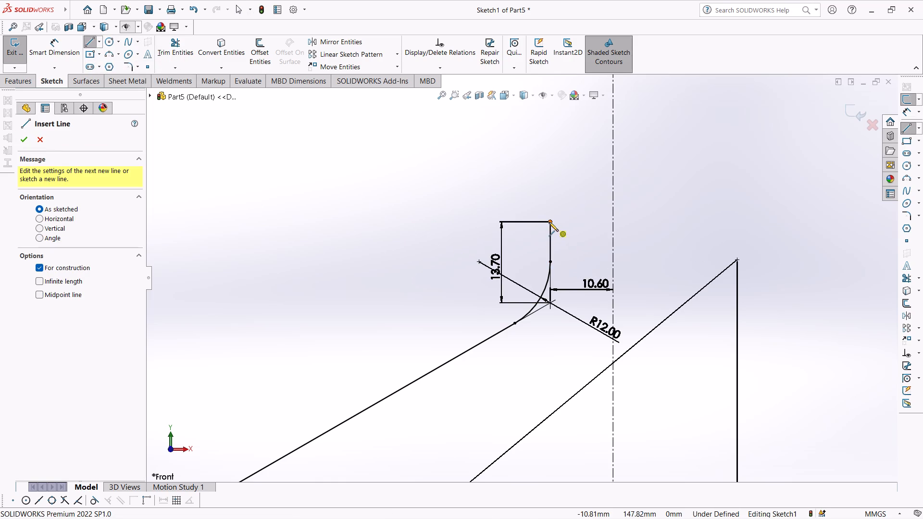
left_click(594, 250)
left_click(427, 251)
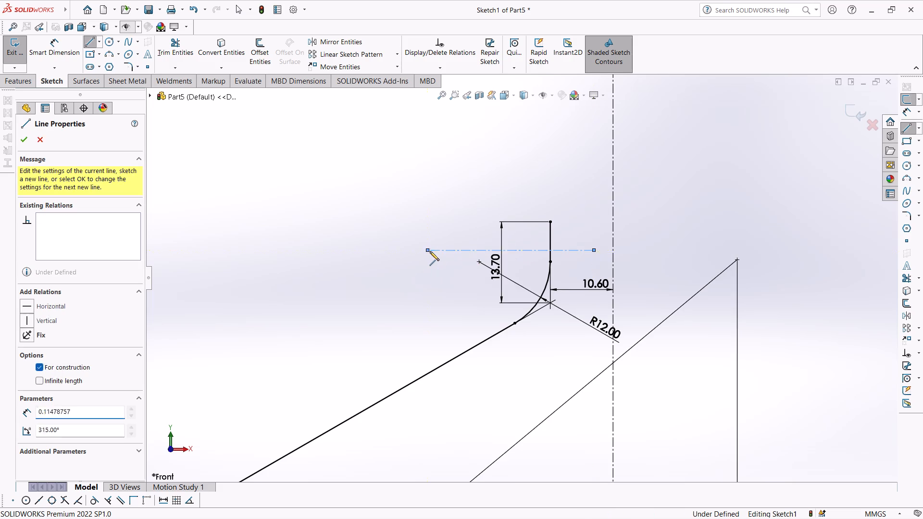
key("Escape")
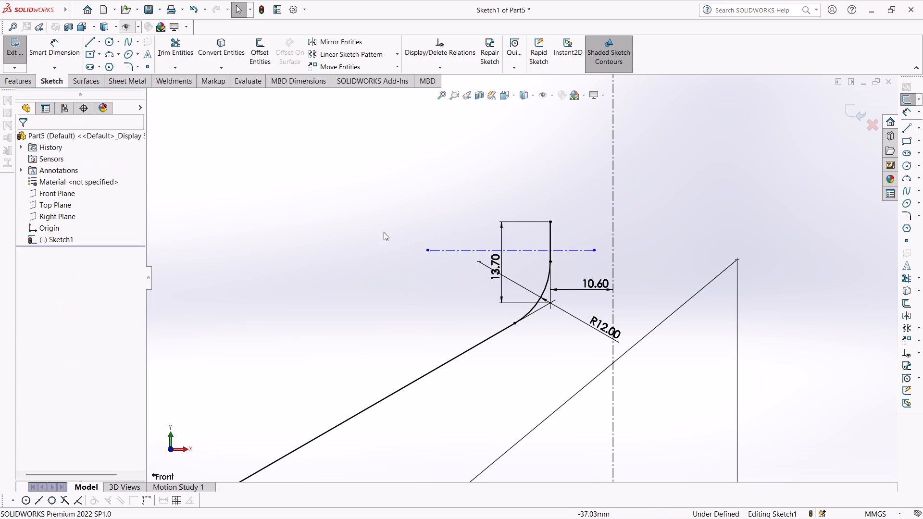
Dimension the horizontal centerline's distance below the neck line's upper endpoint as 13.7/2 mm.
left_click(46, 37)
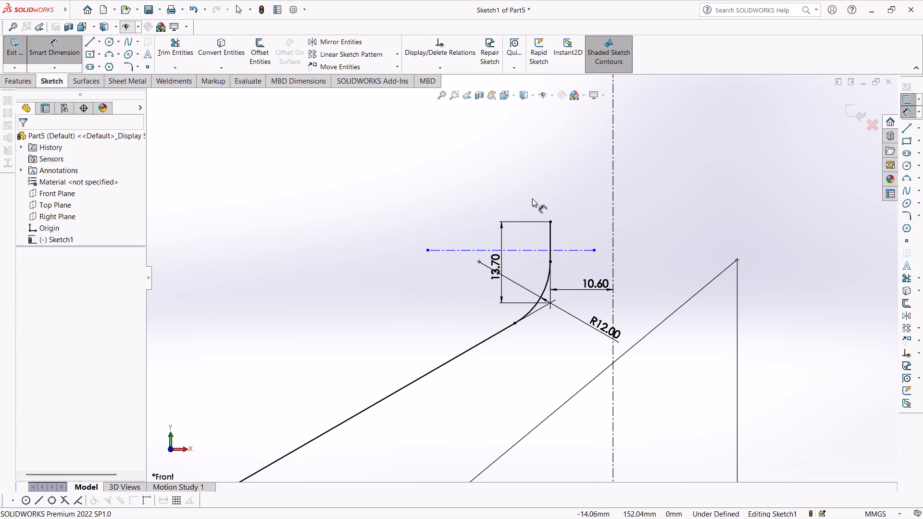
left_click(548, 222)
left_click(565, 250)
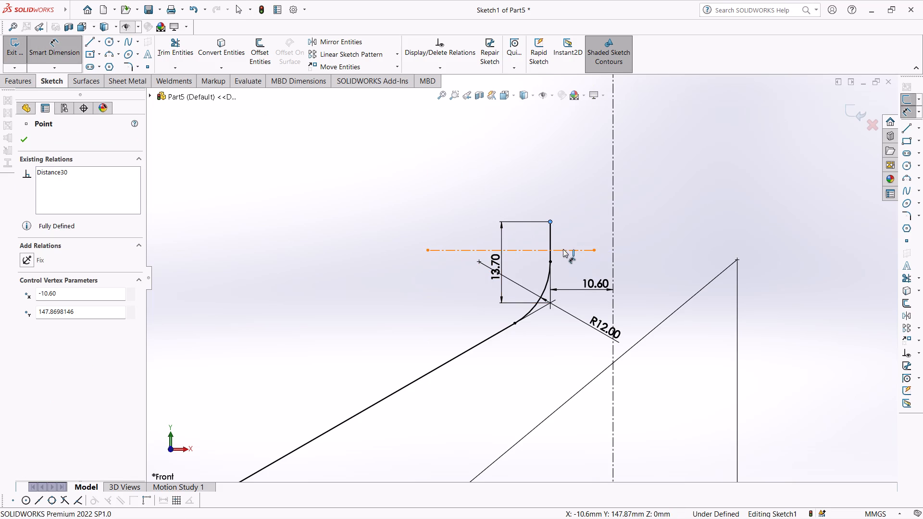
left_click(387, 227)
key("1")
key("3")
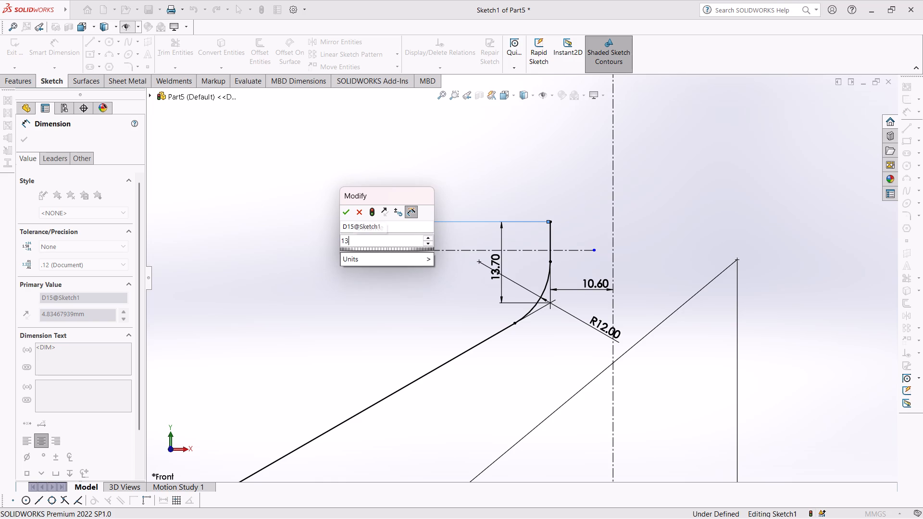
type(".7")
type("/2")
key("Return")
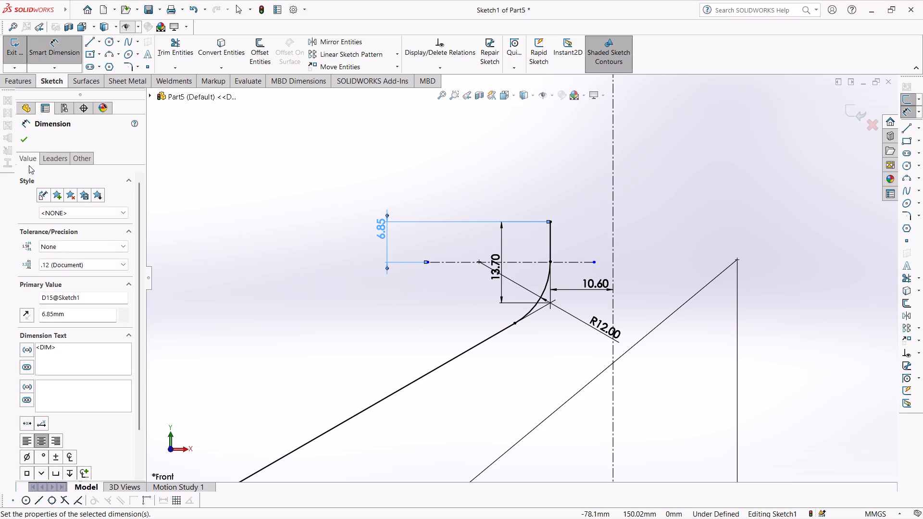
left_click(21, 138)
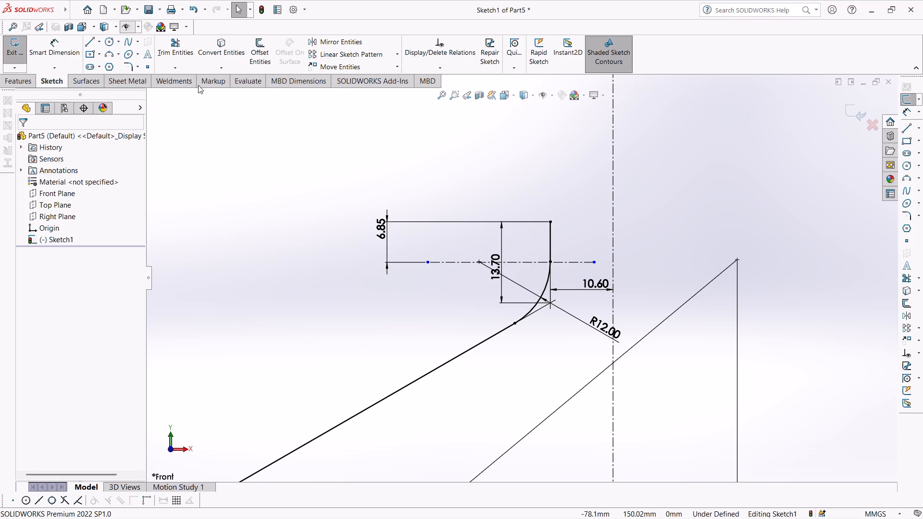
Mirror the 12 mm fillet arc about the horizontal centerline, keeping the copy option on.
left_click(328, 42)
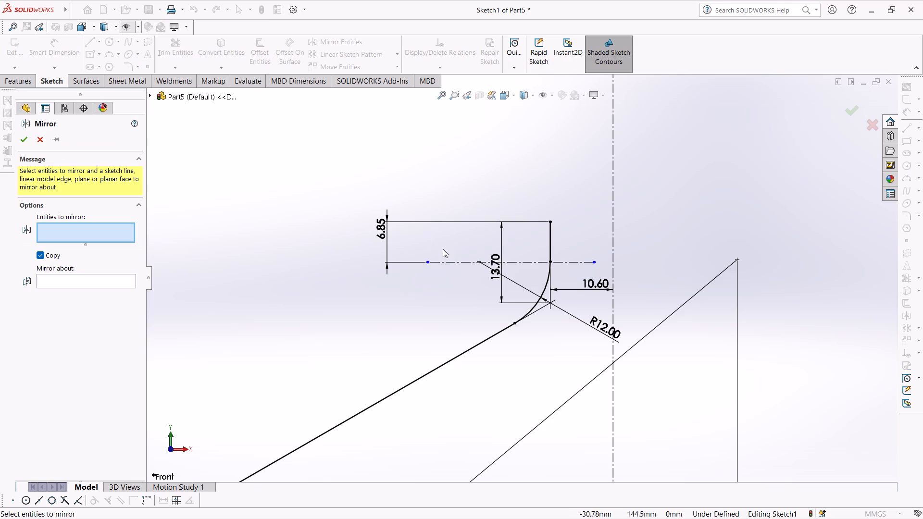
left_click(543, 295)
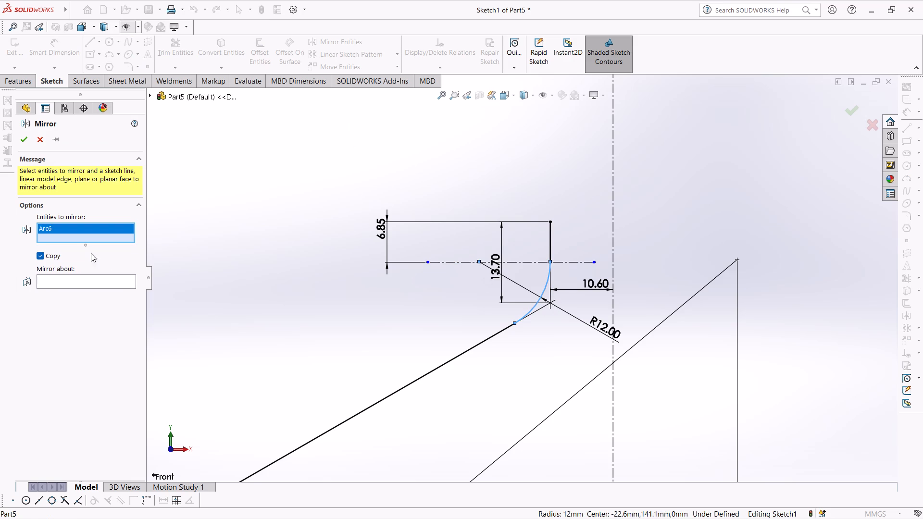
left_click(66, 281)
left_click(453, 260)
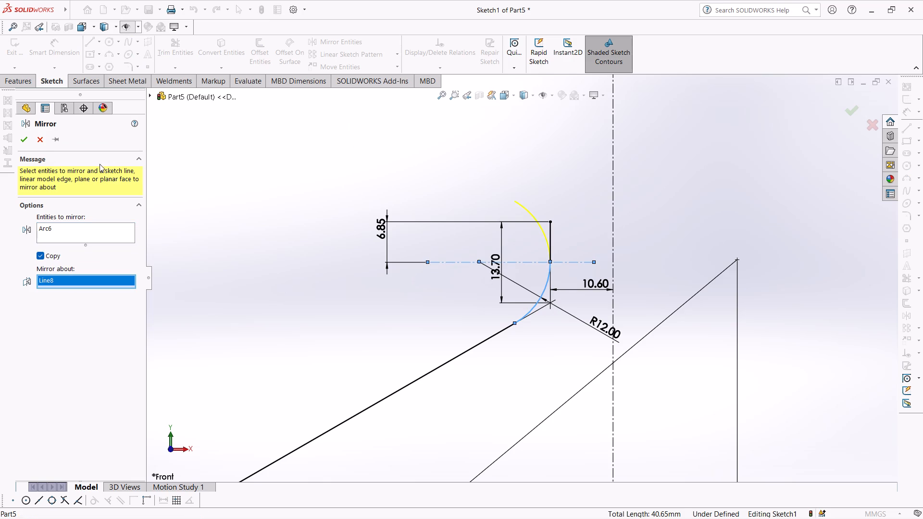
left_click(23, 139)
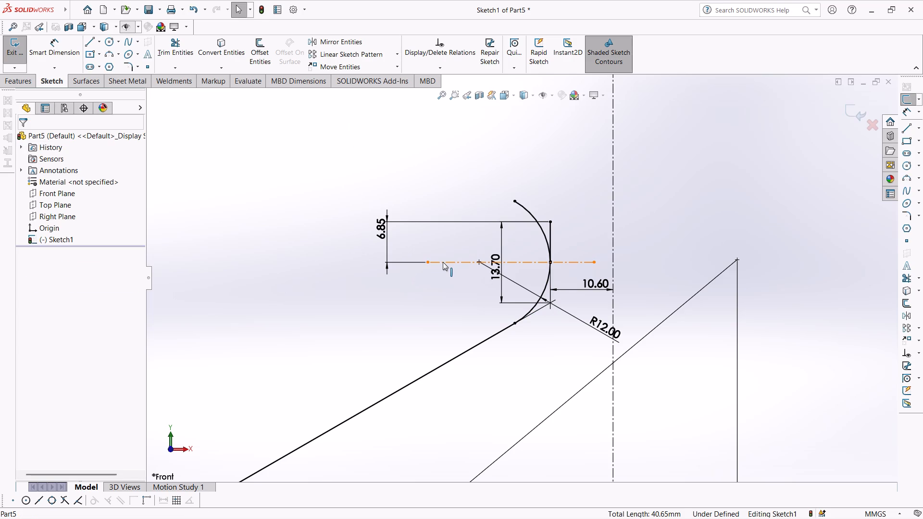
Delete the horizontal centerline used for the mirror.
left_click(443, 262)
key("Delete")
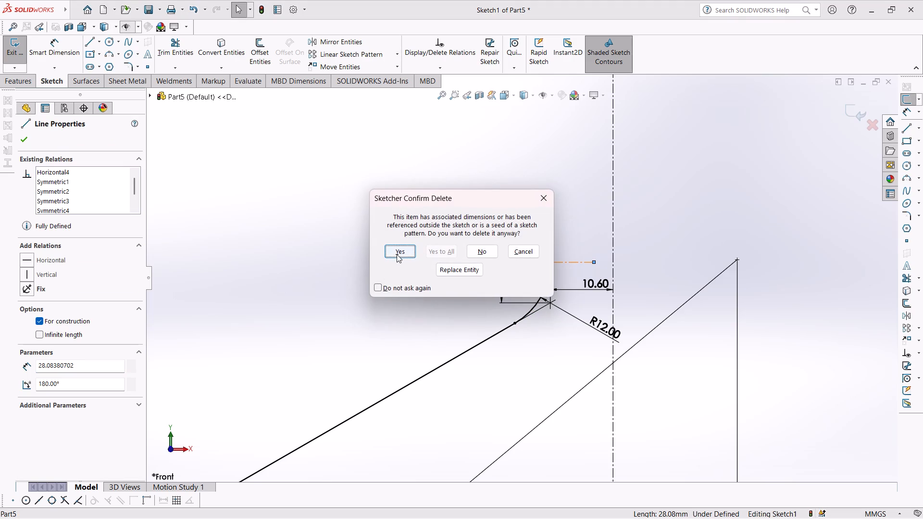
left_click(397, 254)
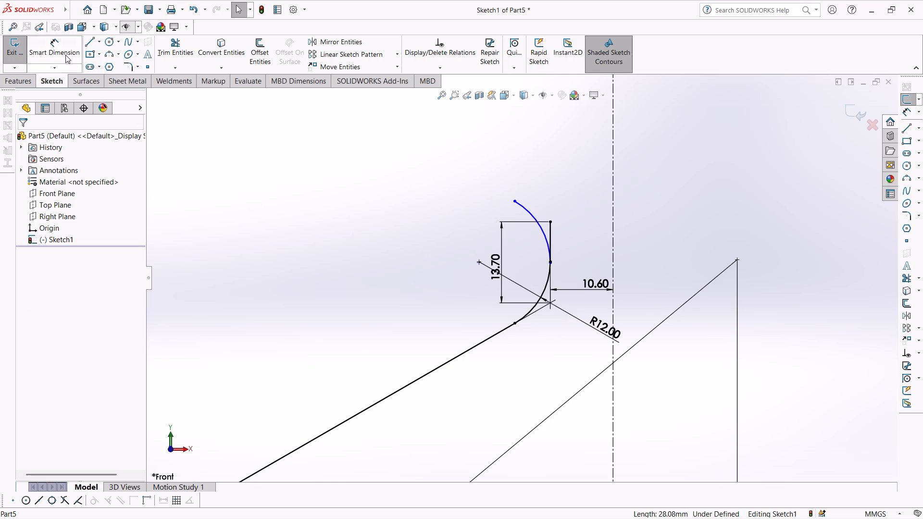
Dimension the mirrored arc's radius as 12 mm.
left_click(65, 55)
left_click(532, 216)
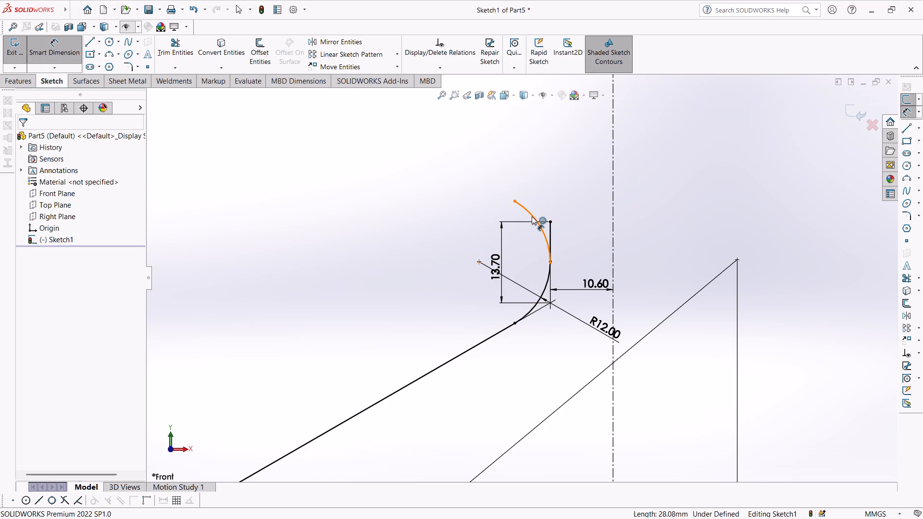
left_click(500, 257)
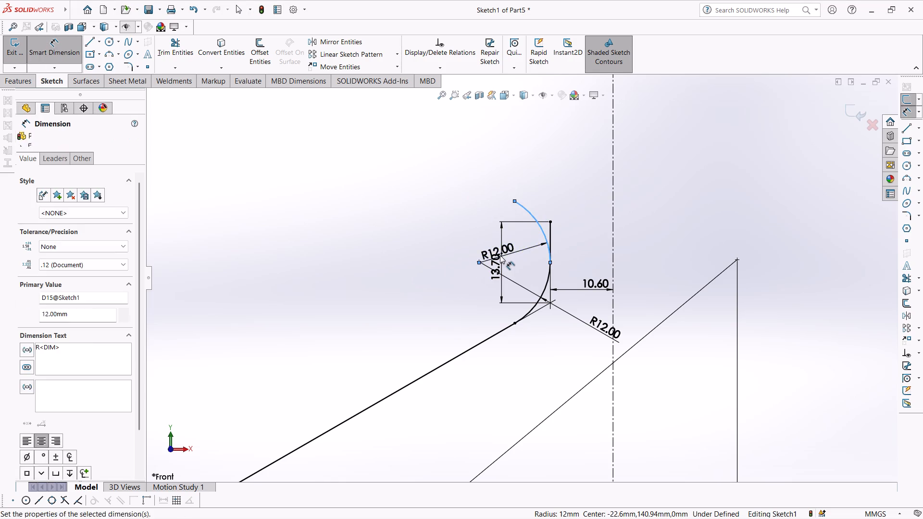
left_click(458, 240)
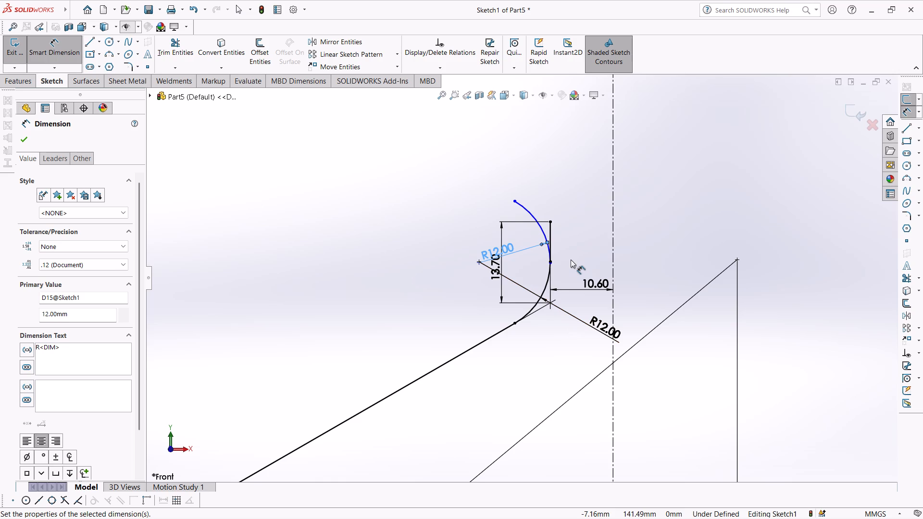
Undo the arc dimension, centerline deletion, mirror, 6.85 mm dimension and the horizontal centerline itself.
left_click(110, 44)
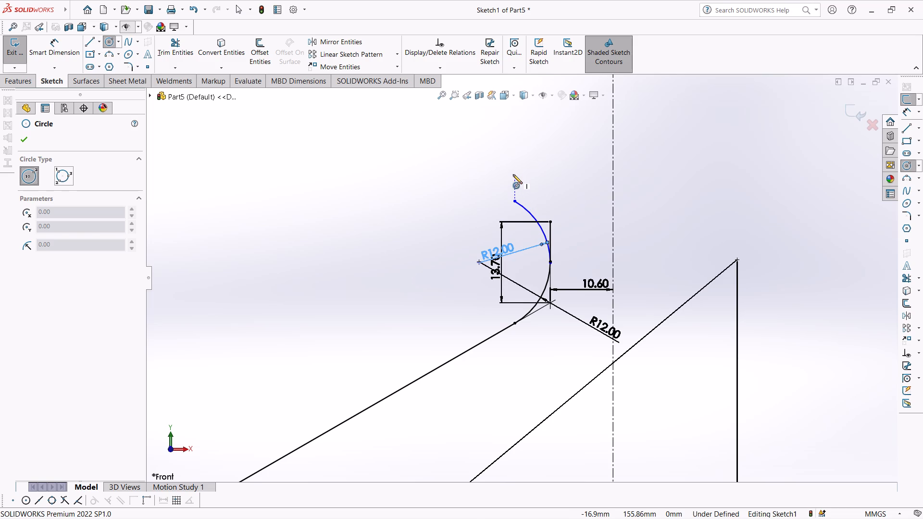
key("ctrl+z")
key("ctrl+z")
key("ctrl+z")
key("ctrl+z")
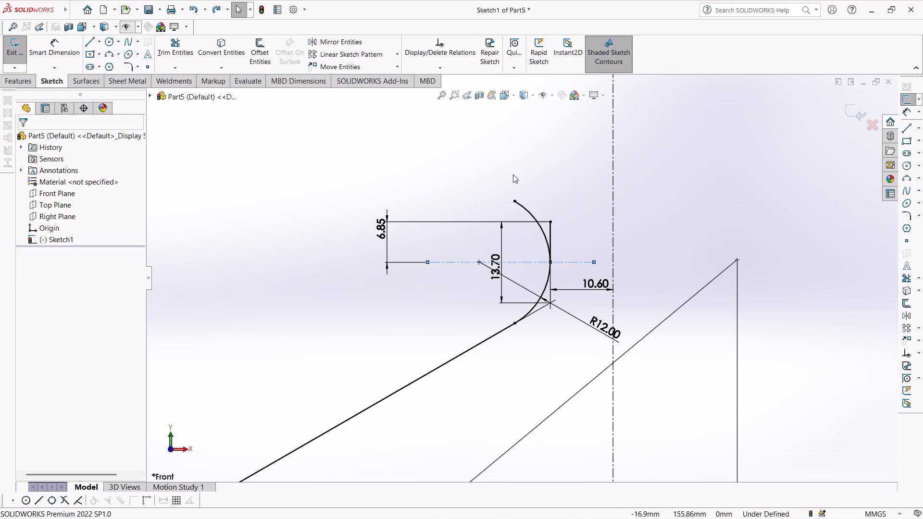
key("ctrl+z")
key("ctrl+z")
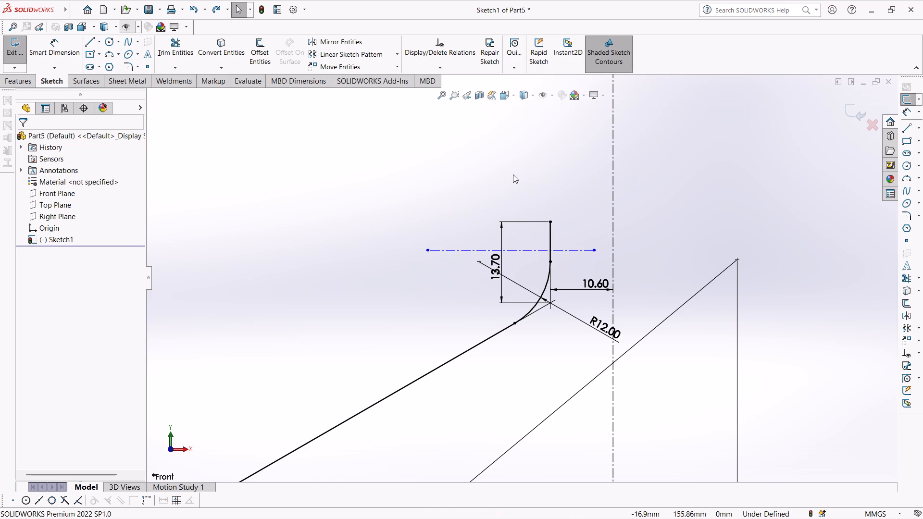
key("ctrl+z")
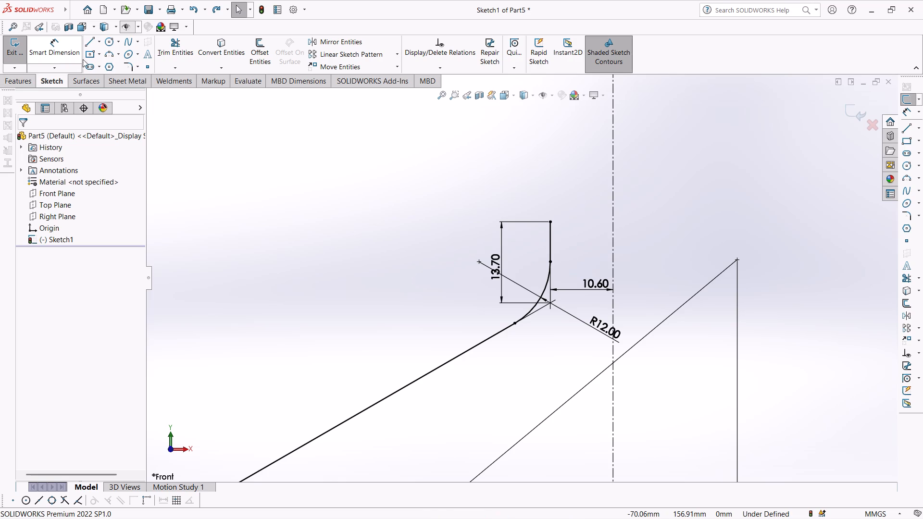
Sketch a circle with a 5 mm radius above the upper end of the vertical neck line.
left_click(111, 41)
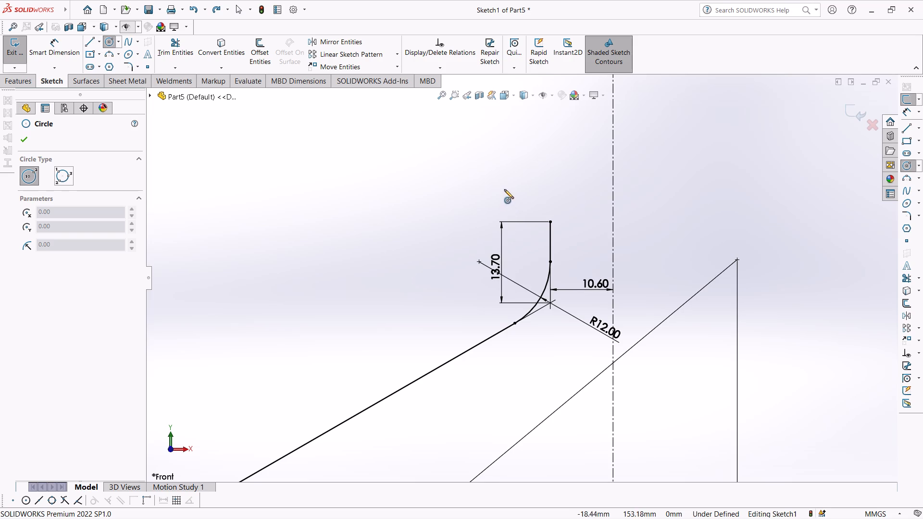
left_click(515, 179)
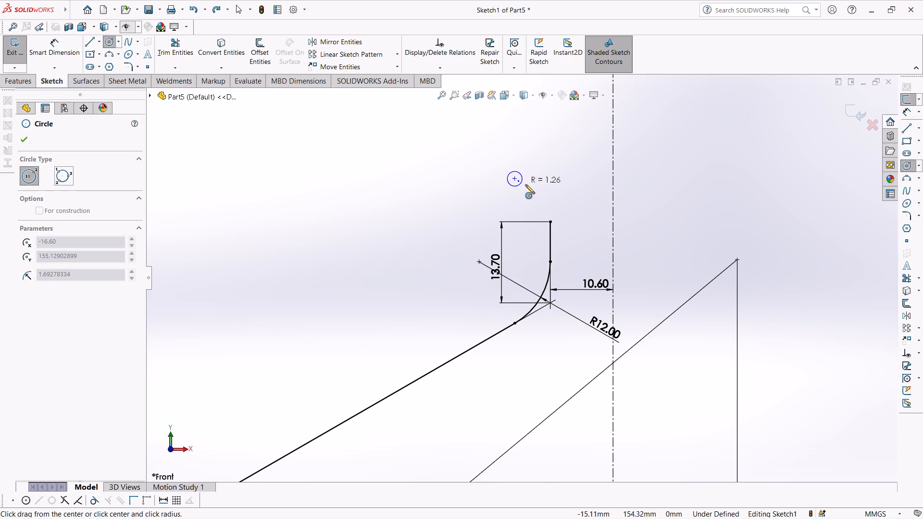
left_click(534, 186)
key("5")
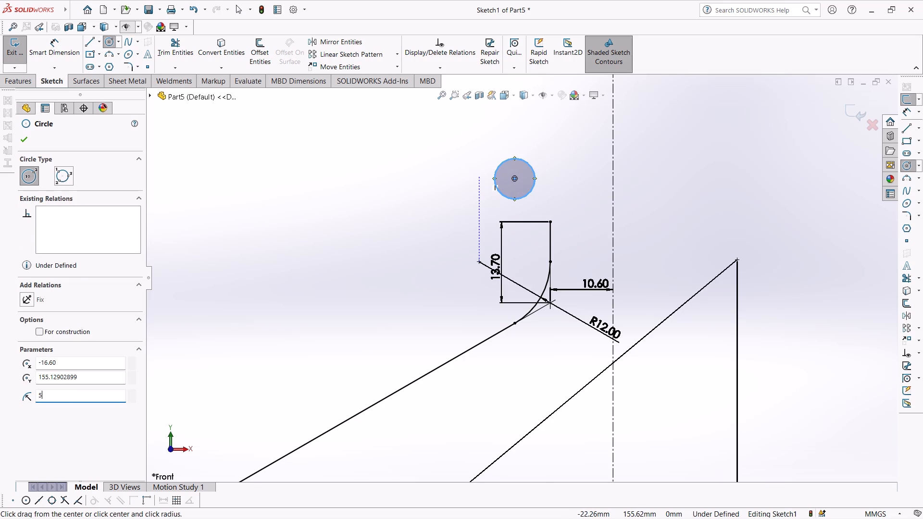
key("Return")
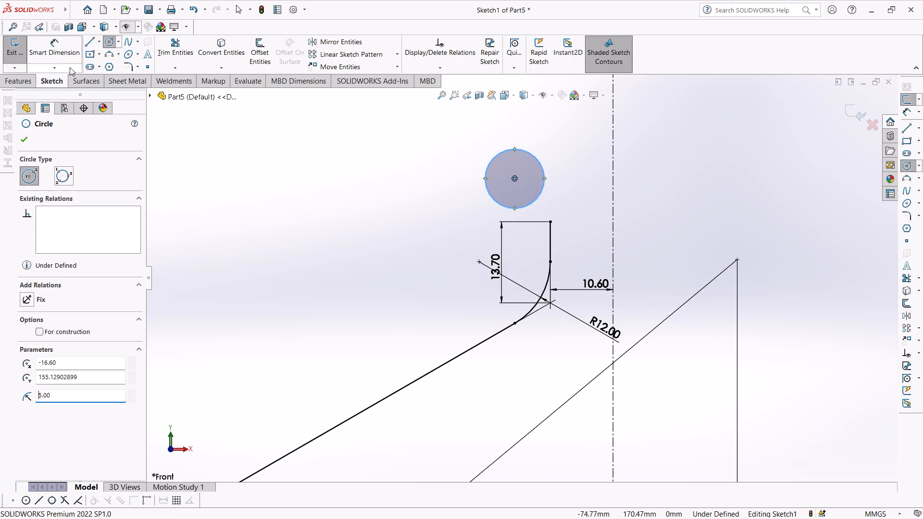
Dimension the new circle's diameter as 10 mm.
left_click(70, 48)
left_click(515, 151)
left_click(379, 156)
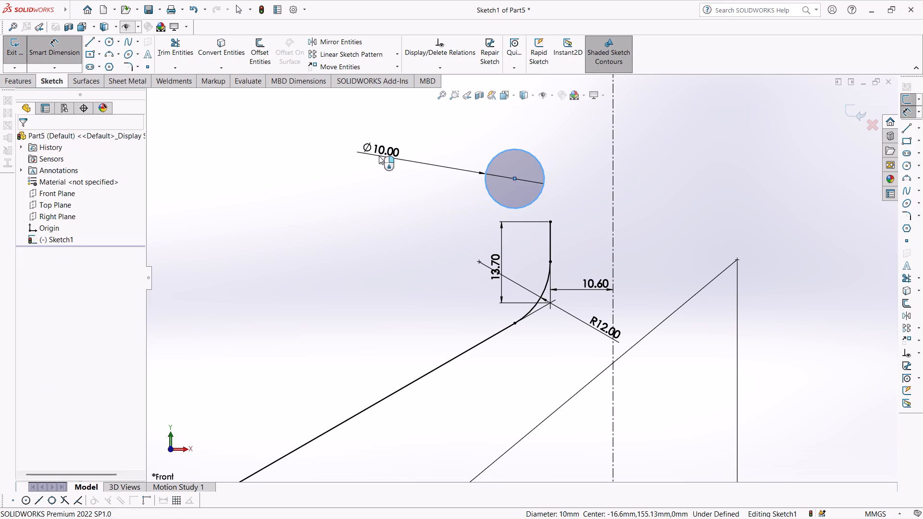
left_click(335, 145)
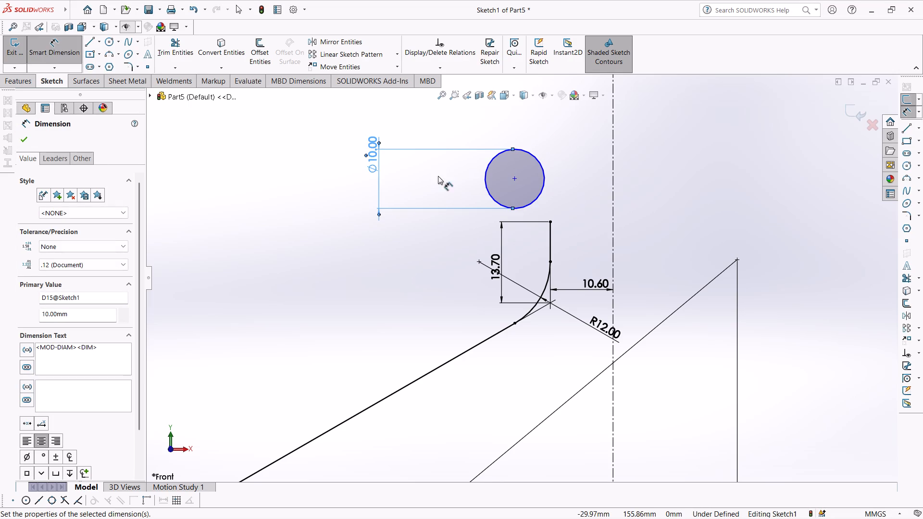
Dimension the horizontal distance from the circle's center to the vertical centerline as 30 mm.
left_click(517, 180)
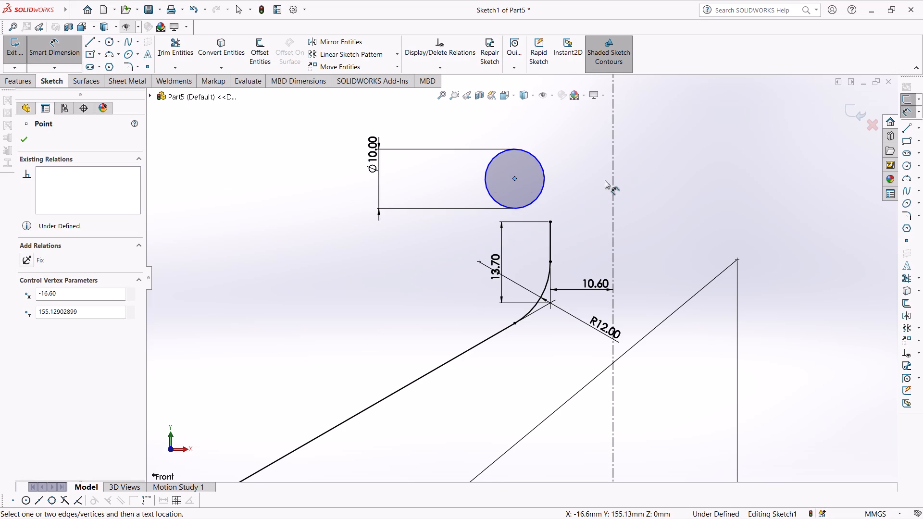
left_click(614, 176)
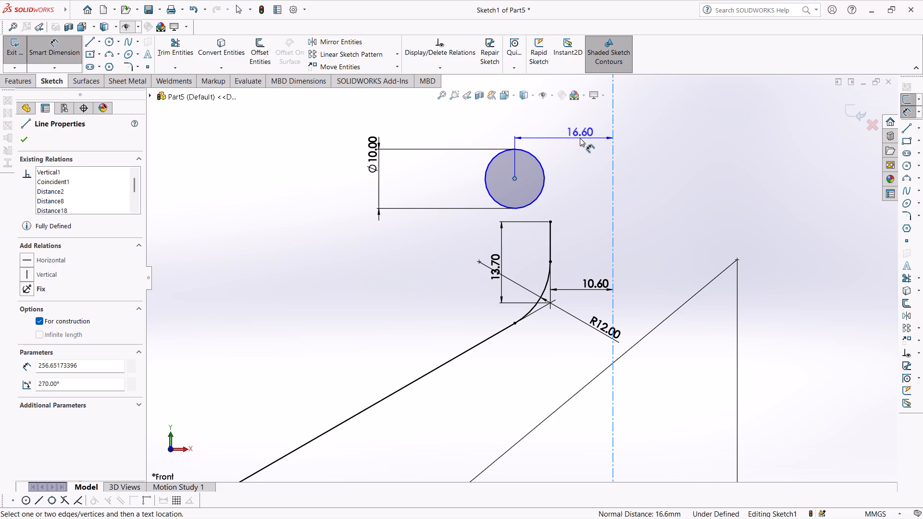
left_click(580, 138)
type("30")
key("Return")
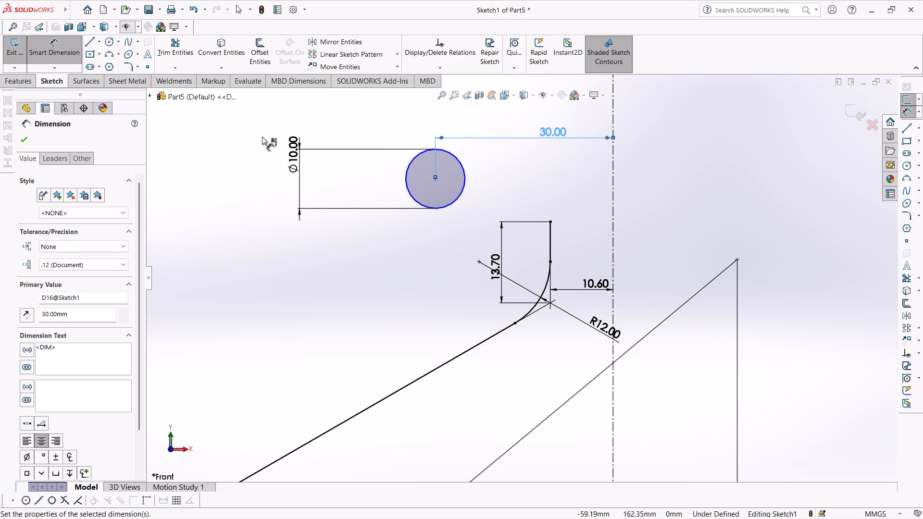
Sketch a horizontal centerline about 39 mm long crossing the vertical neck line and the vertical centerline.
left_click(128, 66)
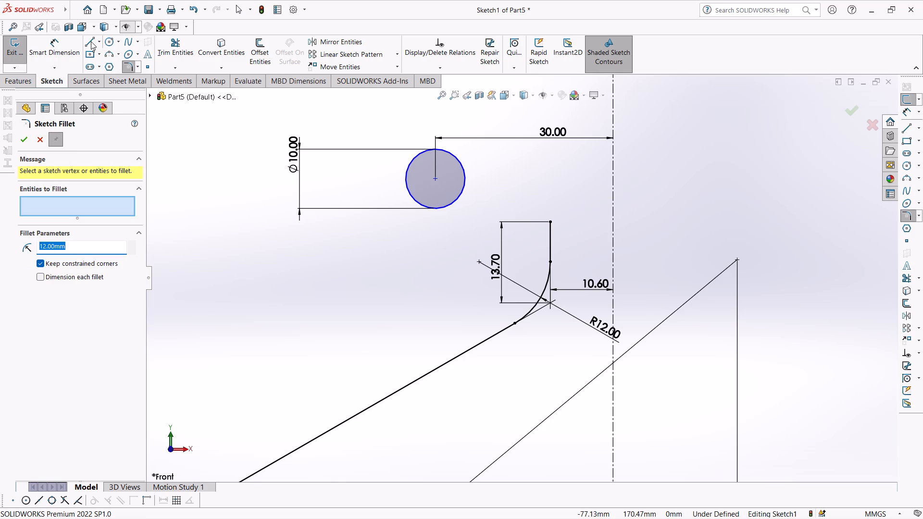
left_click(90, 40)
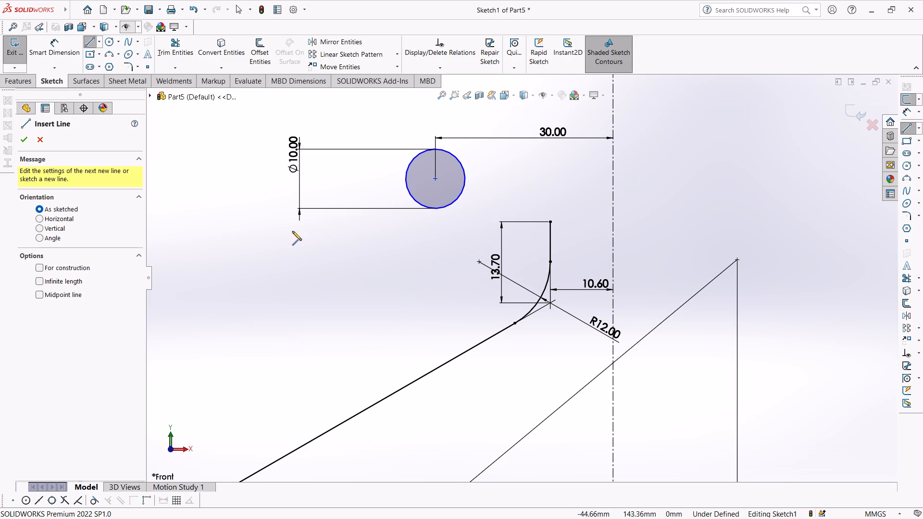
left_click(98, 43)
left_click(100, 60)
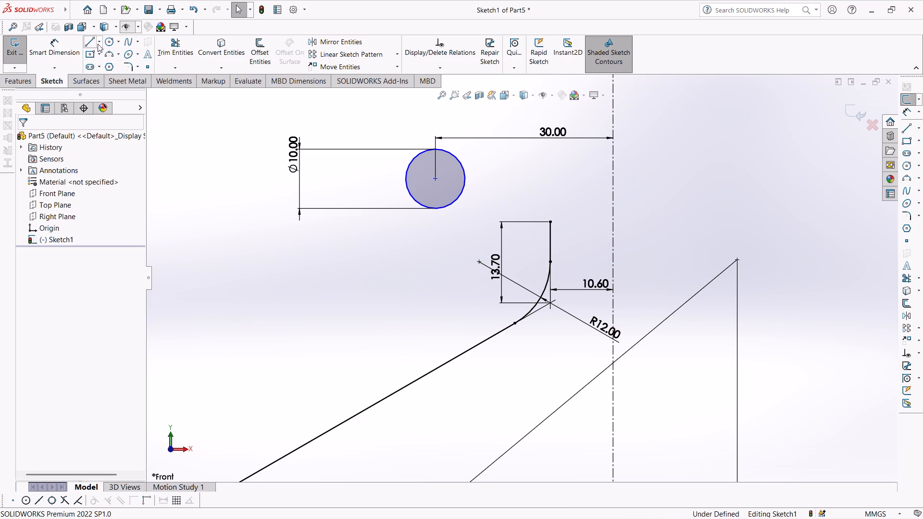
left_click(98, 42)
left_click(102, 63)
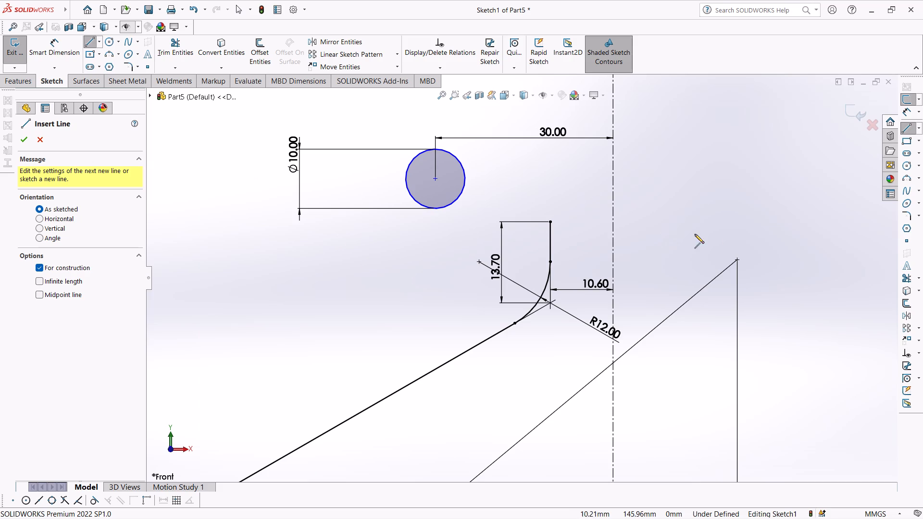
left_click(667, 254)
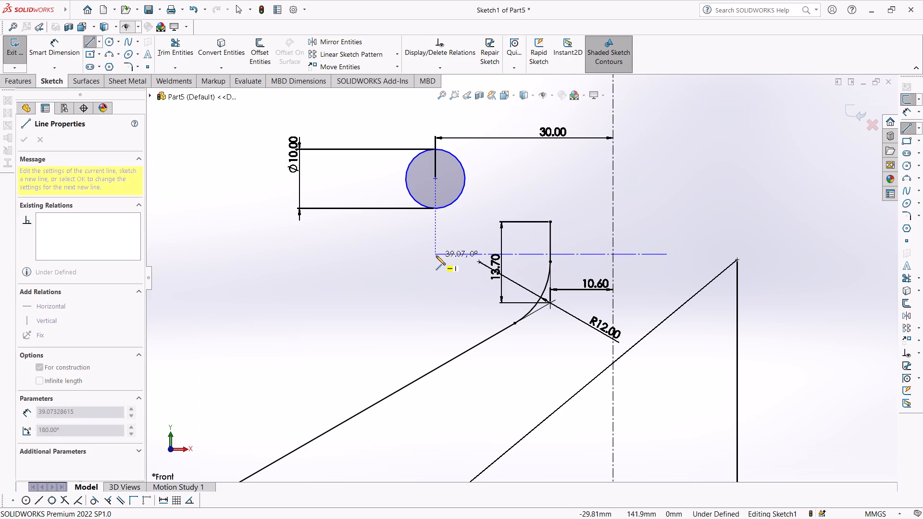
left_click(435, 255)
key("Escape")
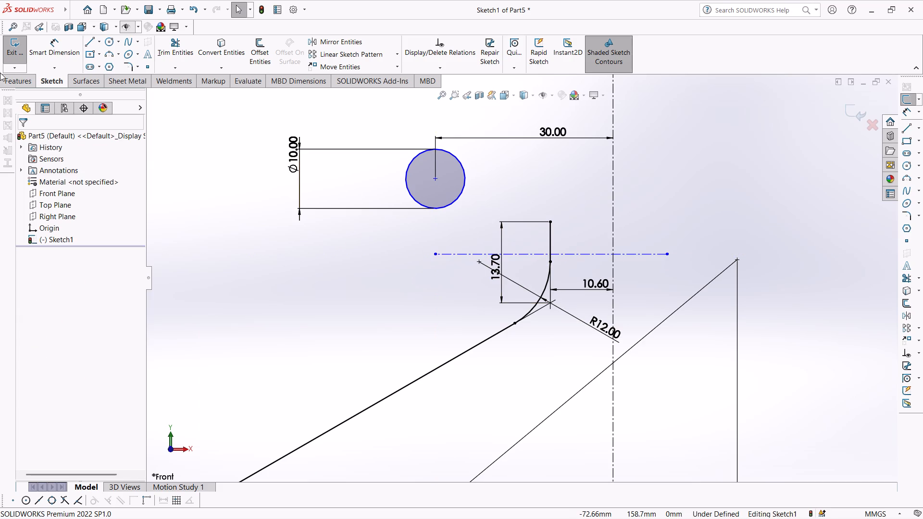
Dimension the vertical distance from the neck line's upper endpoint to the new horizontal centerline as 13.7/2 mm.
left_click(48, 46)
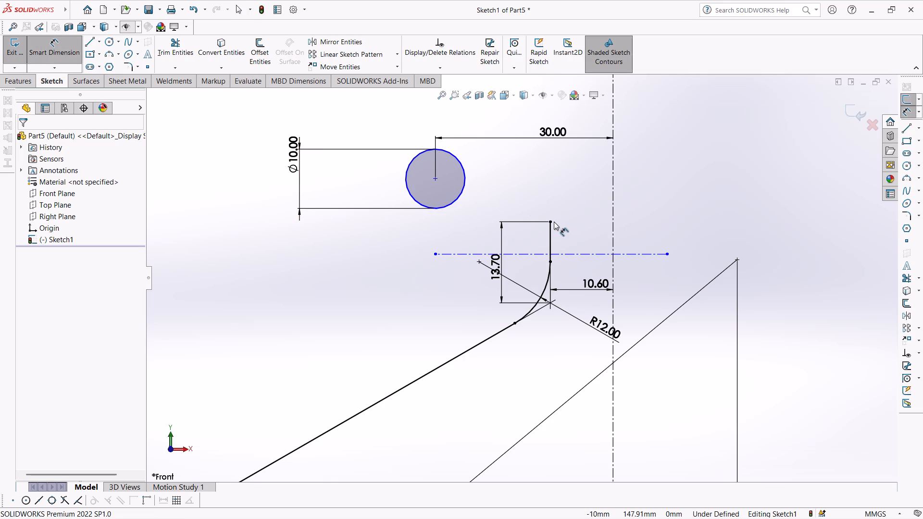
left_click(551, 222)
left_click(561, 251)
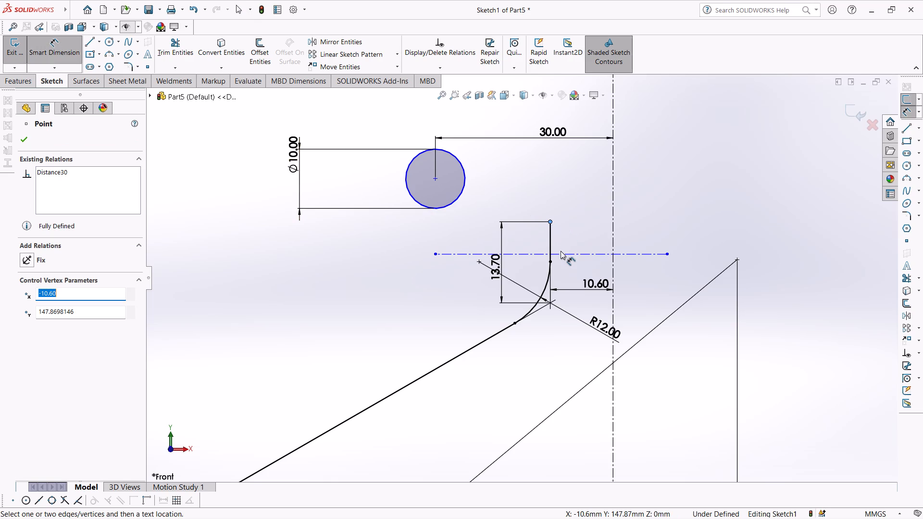
left_click(561, 254)
left_click(390, 235)
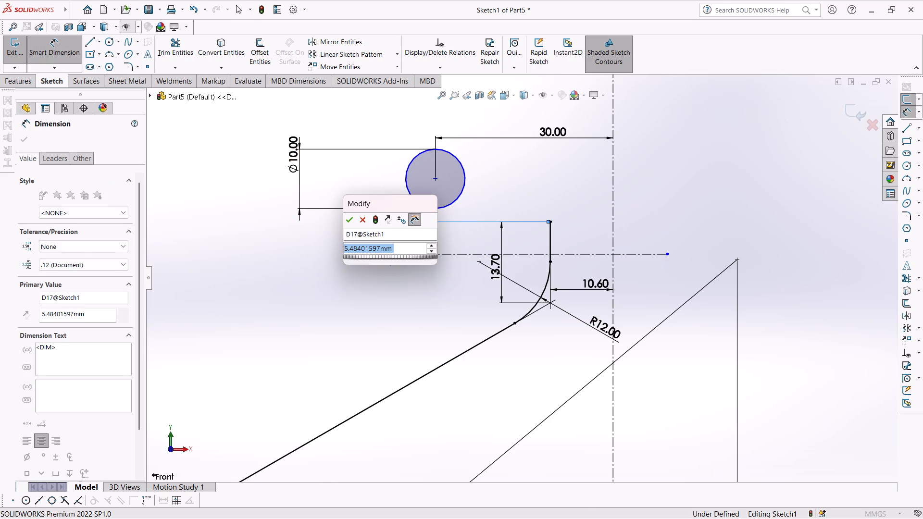
type("13")
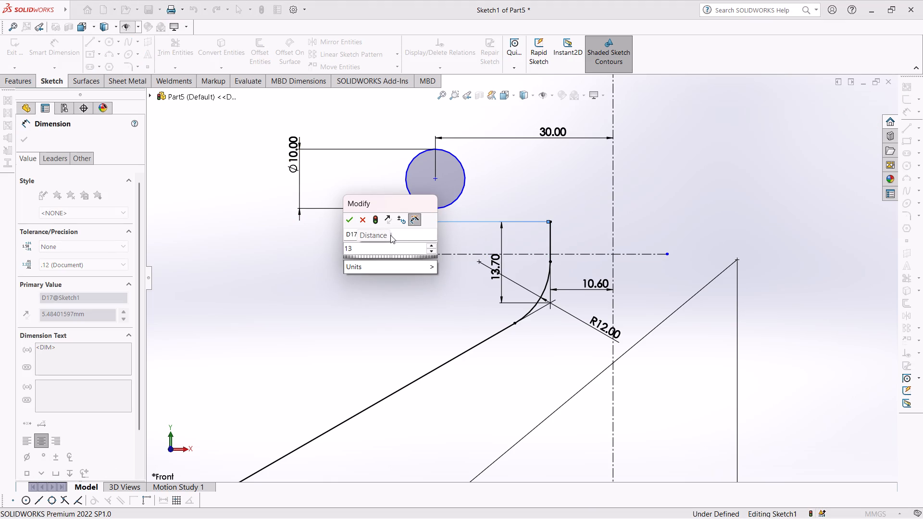
type(".7/0")
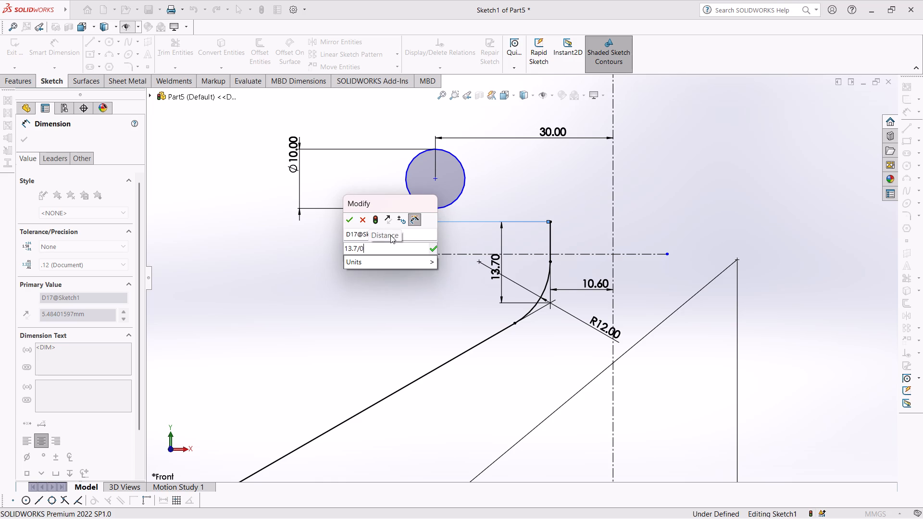
key("BackSpace")
key("2")
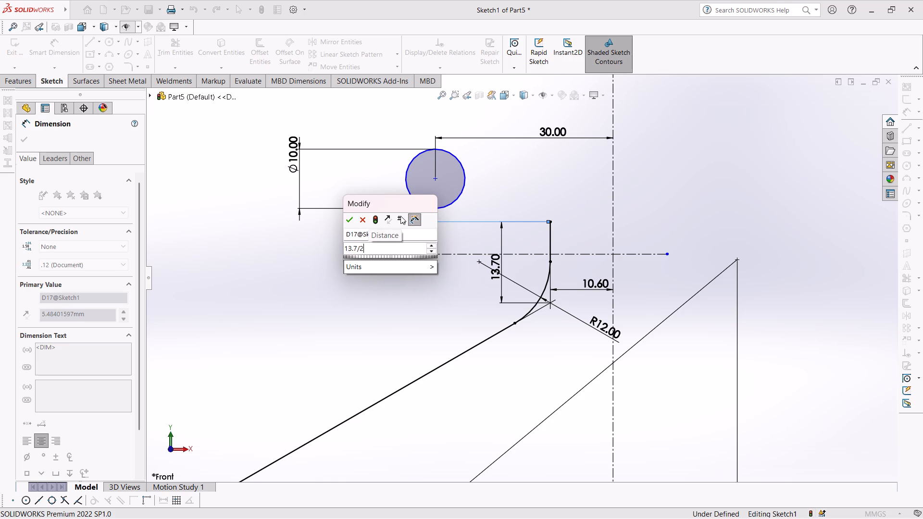
key("Return")
left_click(288, 286)
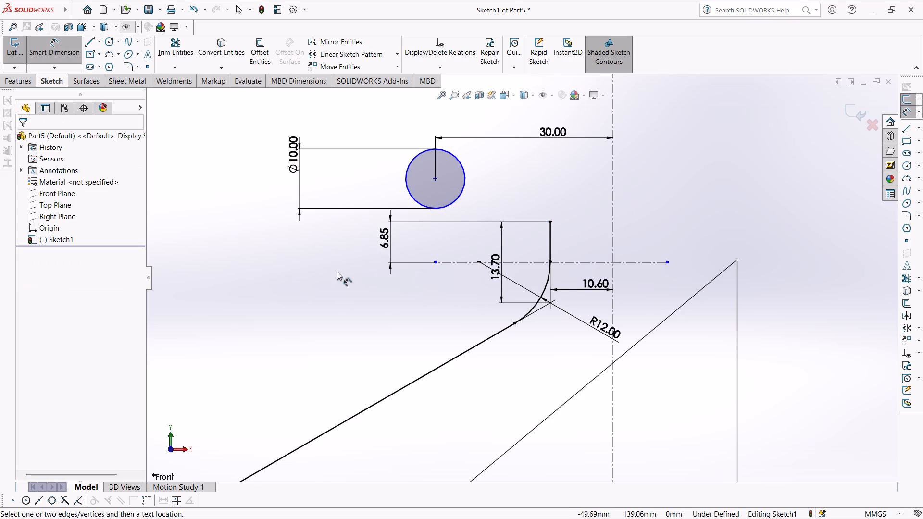
Mirror the R12 neck arc about the short horizontal centerline, keeping the original.
left_click(339, 64)
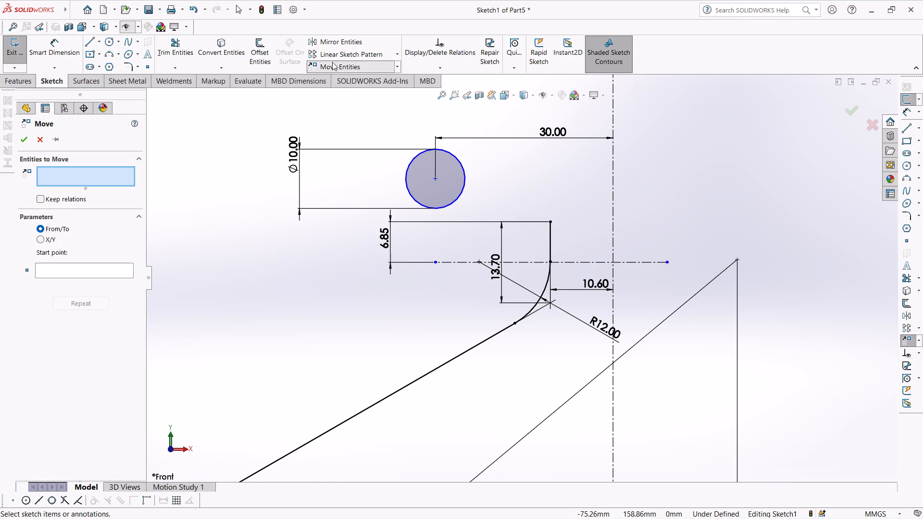
left_click(327, 39)
left_click(538, 297)
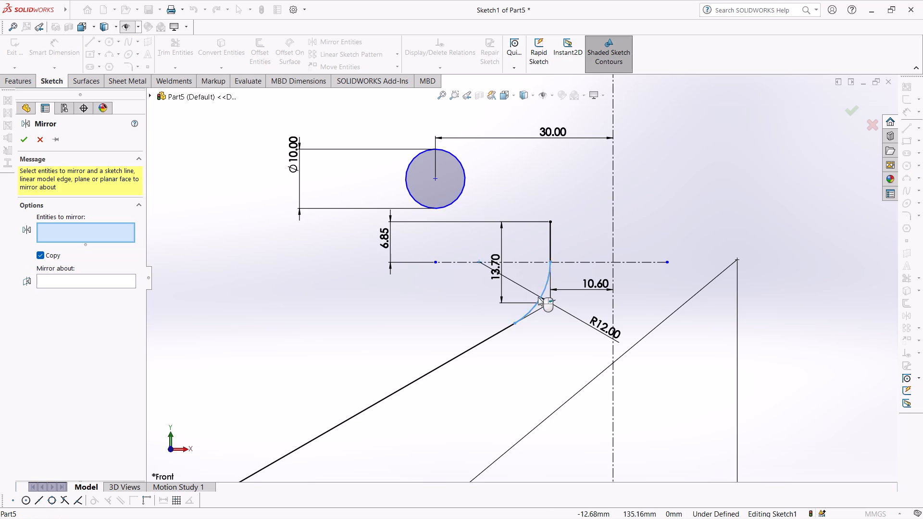
left_click_drag(50, 281, 61, 291)
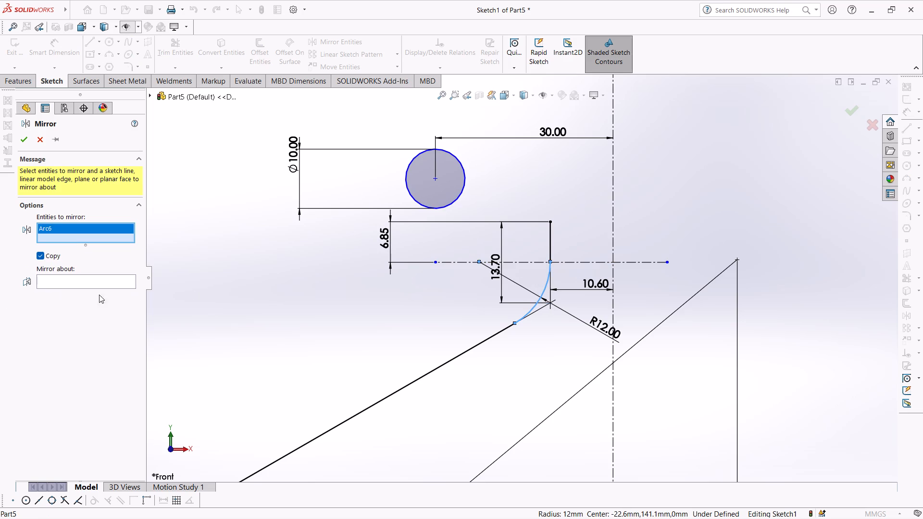
left_click(574, 259)
left_click(574, 261)
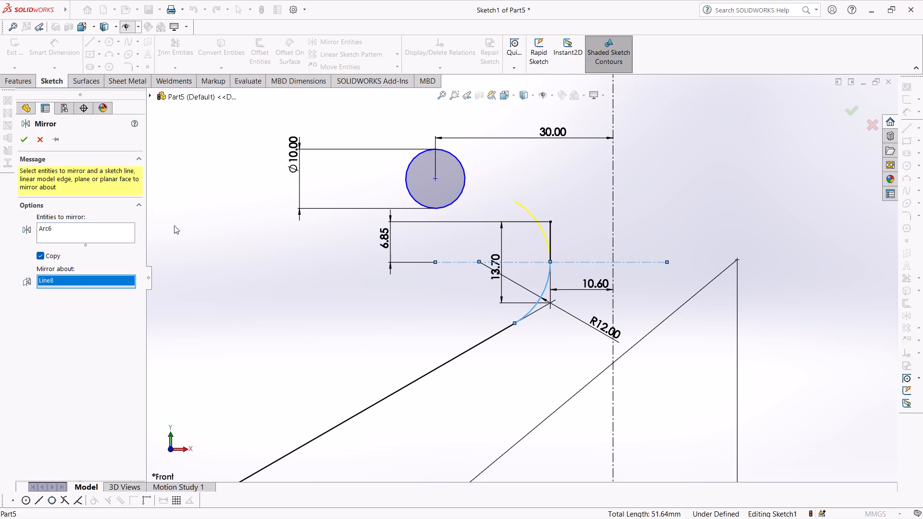
left_click(19, 139)
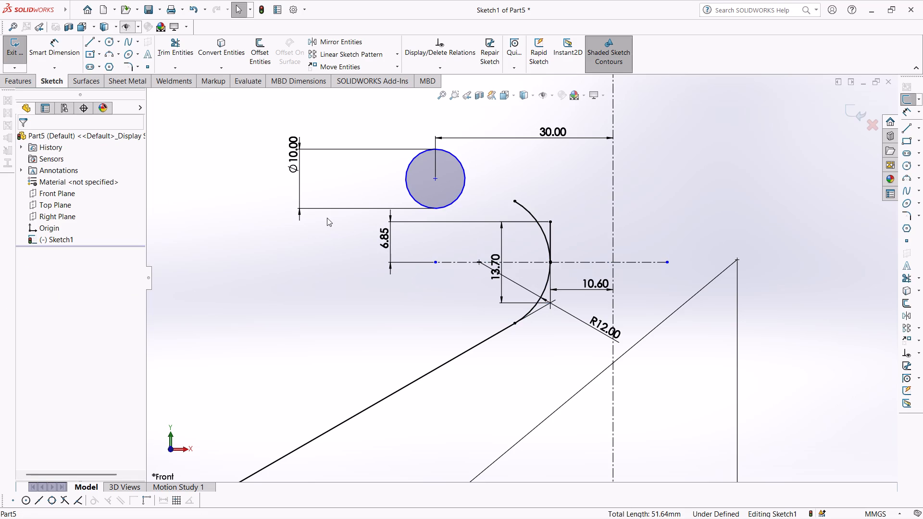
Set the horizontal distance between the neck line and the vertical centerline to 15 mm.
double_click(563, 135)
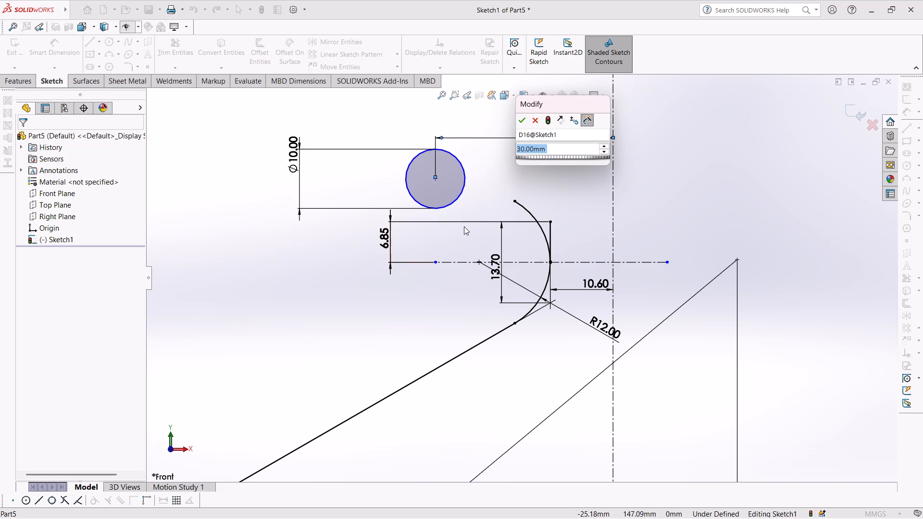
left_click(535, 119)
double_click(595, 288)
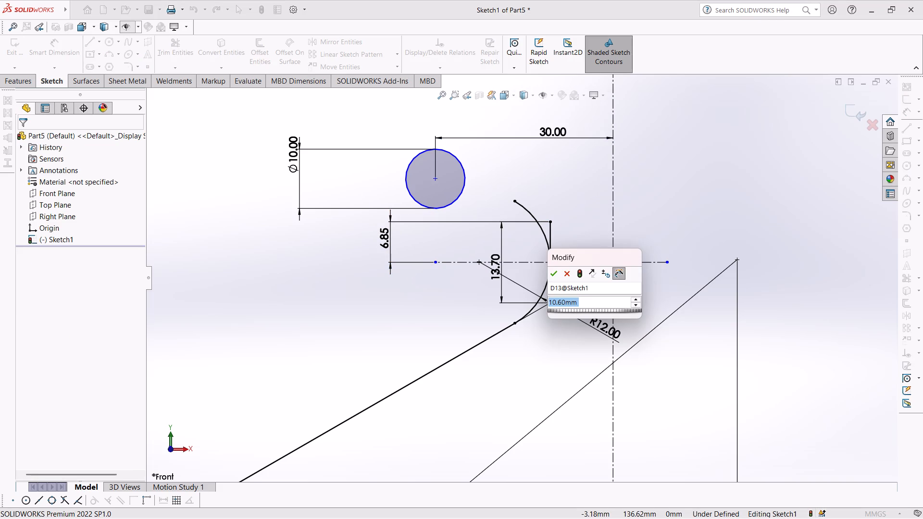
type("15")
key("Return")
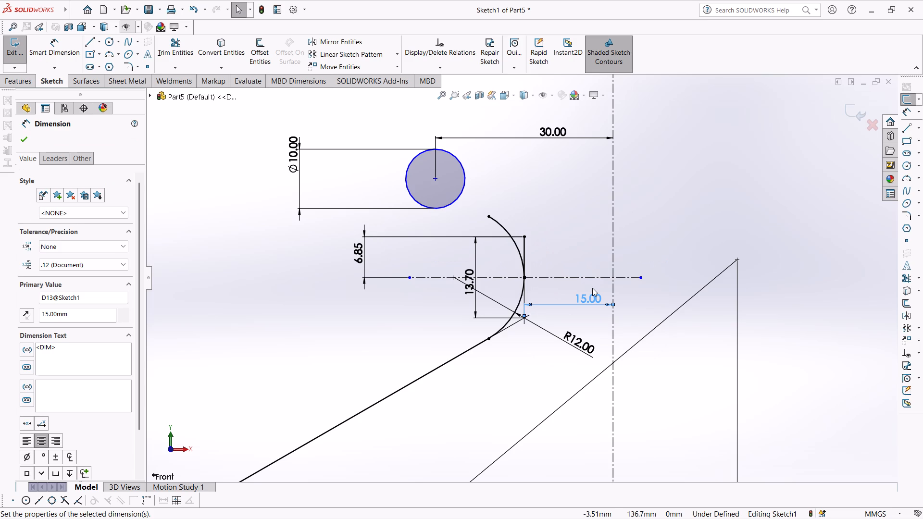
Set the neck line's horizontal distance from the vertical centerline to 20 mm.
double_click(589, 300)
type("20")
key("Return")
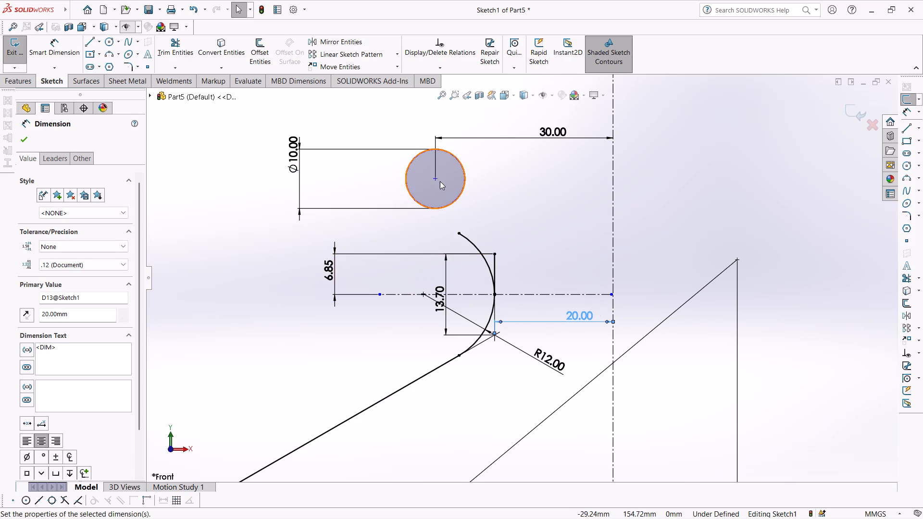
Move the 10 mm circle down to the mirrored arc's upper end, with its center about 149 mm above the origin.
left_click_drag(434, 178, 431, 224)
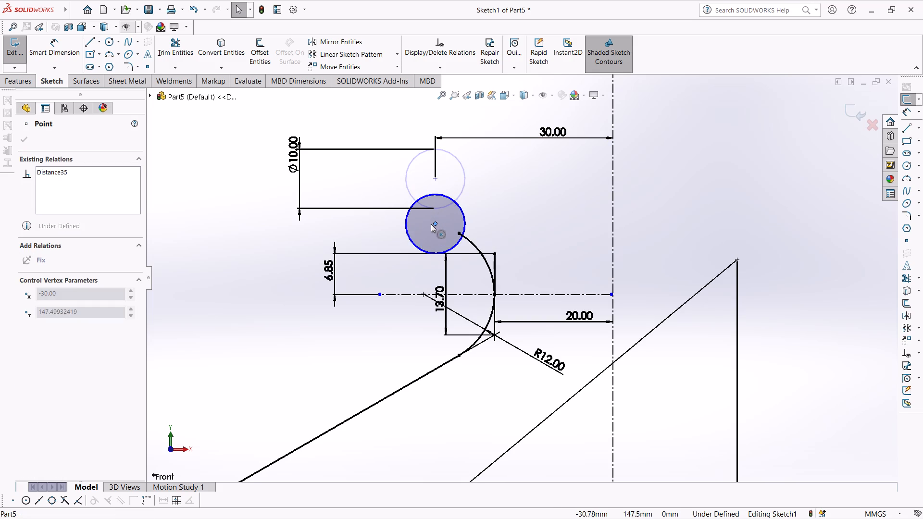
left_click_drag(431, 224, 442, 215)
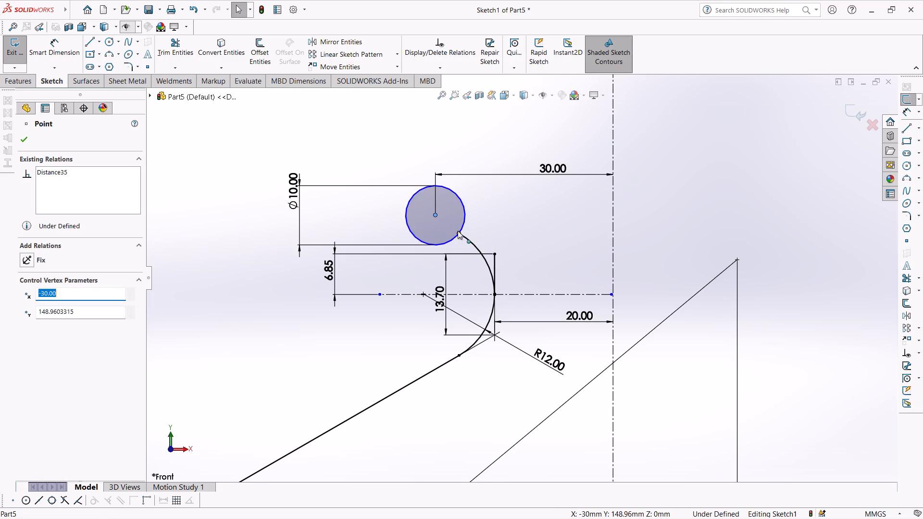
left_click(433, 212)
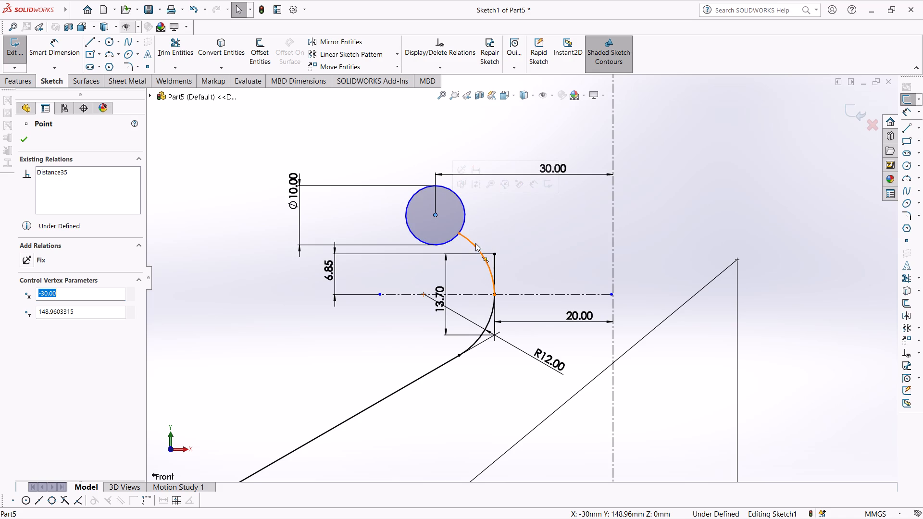
Dimension the vertical distance from the 10 mm circle's center to the horizontal centerline through the origin as 155 mm.
scroll(475, 243, "up", 3)
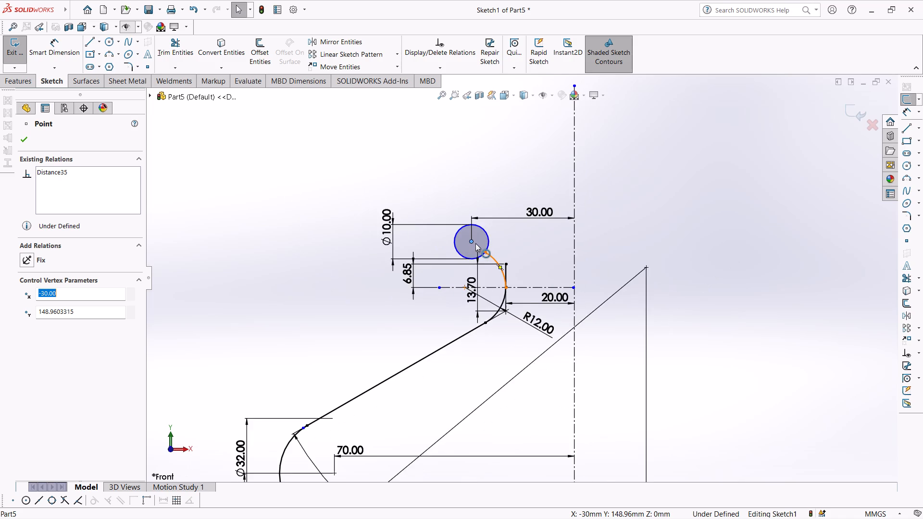
scroll(475, 243, "up", 5)
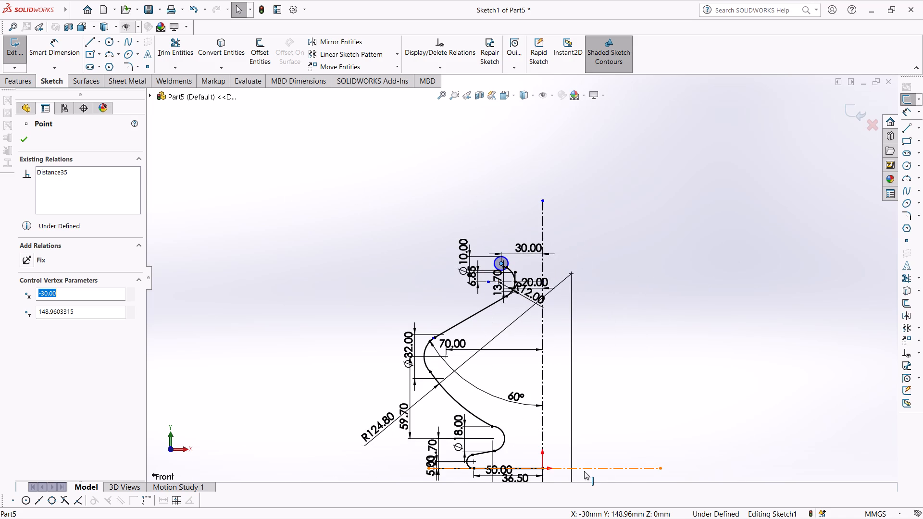
left_click(584, 471)
left_click_drag(55, 43, 58, 48)
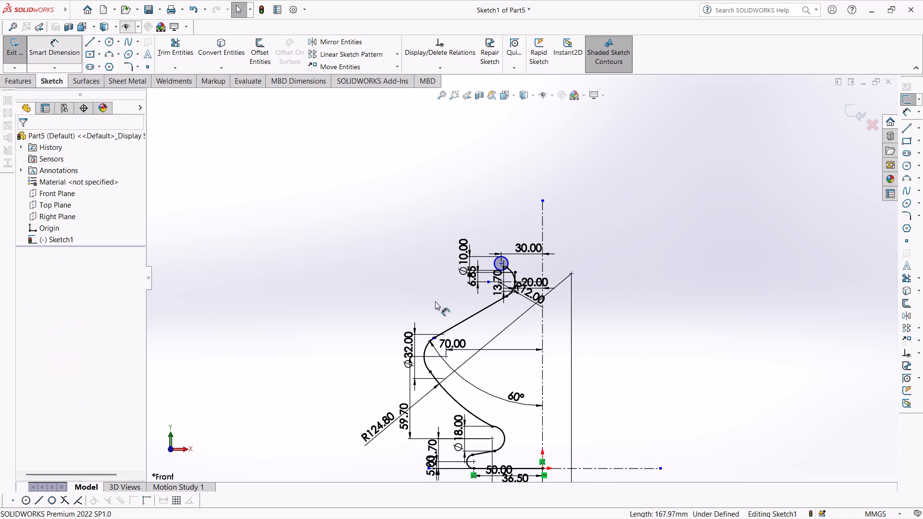
scroll(489, 264, "down", 7)
left_click(553, 271)
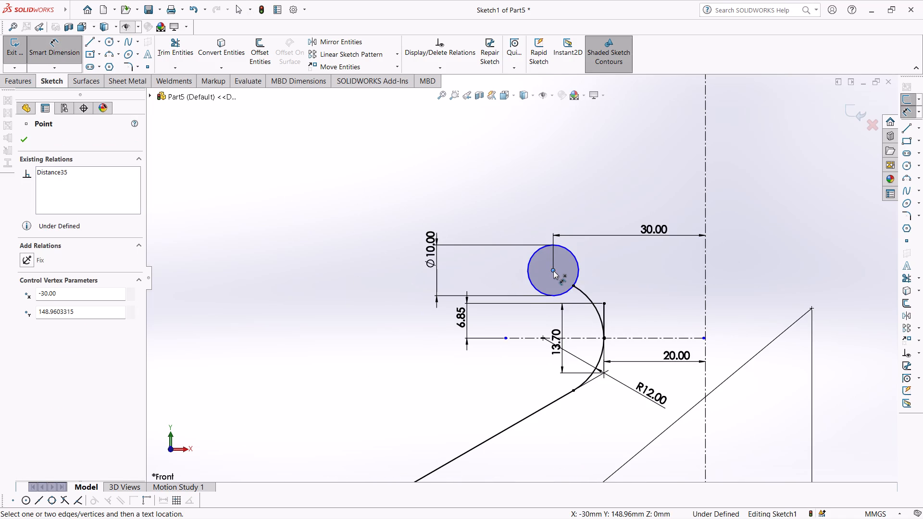
scroll(553, 271, "up", 9)
left_click(588, 395)
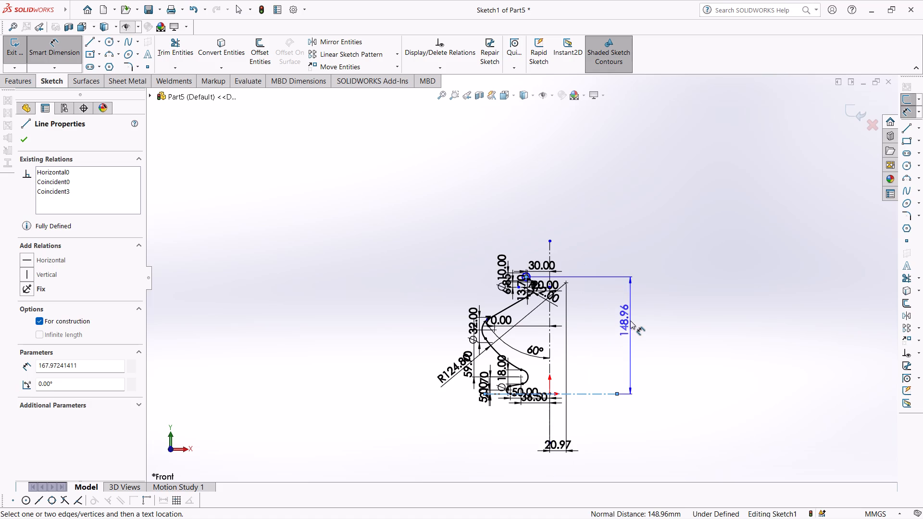
left_click(630, 321)
type("155")
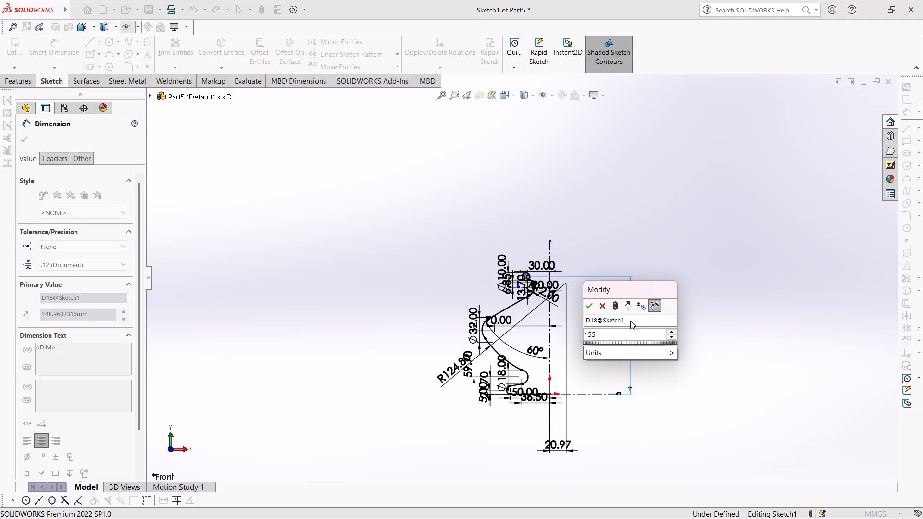
key("Return")
left_click(399, 306)
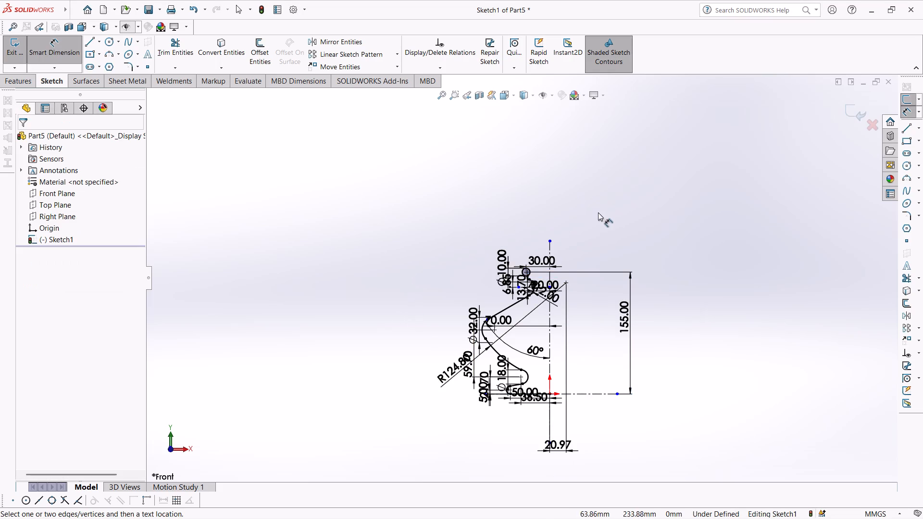
Set the horizontal distance between the neck line and the vertical centerline to 15 mm.
scroll(572, 251, "down", 6)
scroll(423, 331, "down", 6)
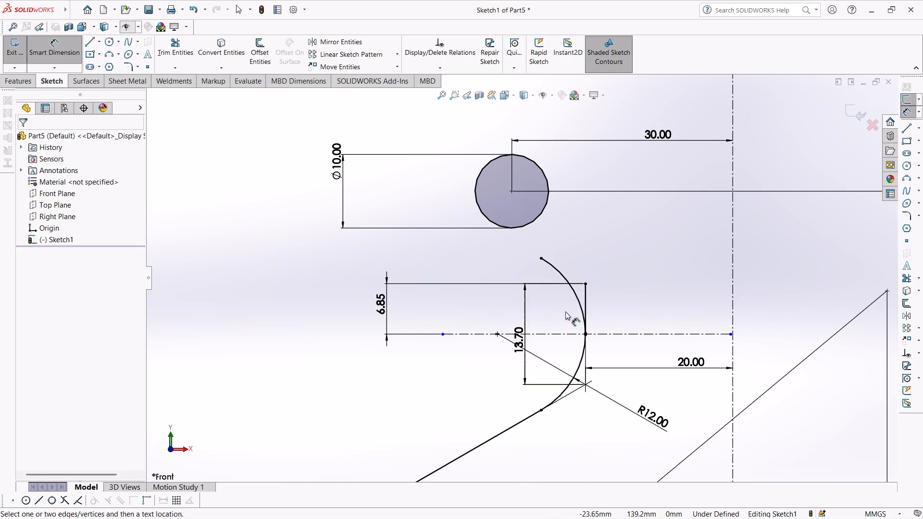
double_click(677, 365)
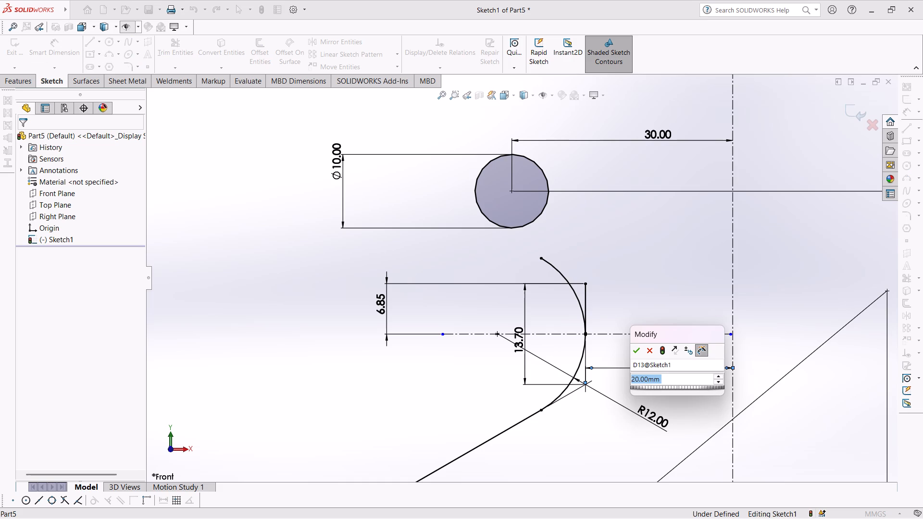
type("15")
key("Return")
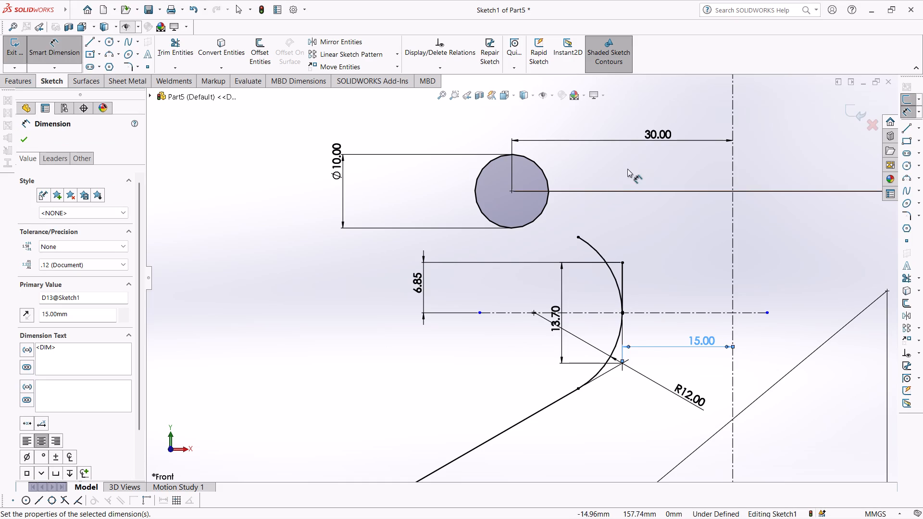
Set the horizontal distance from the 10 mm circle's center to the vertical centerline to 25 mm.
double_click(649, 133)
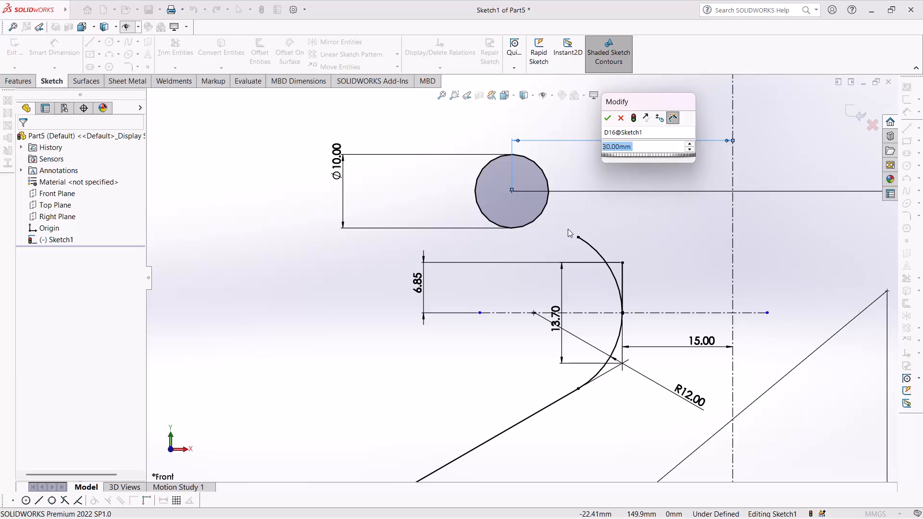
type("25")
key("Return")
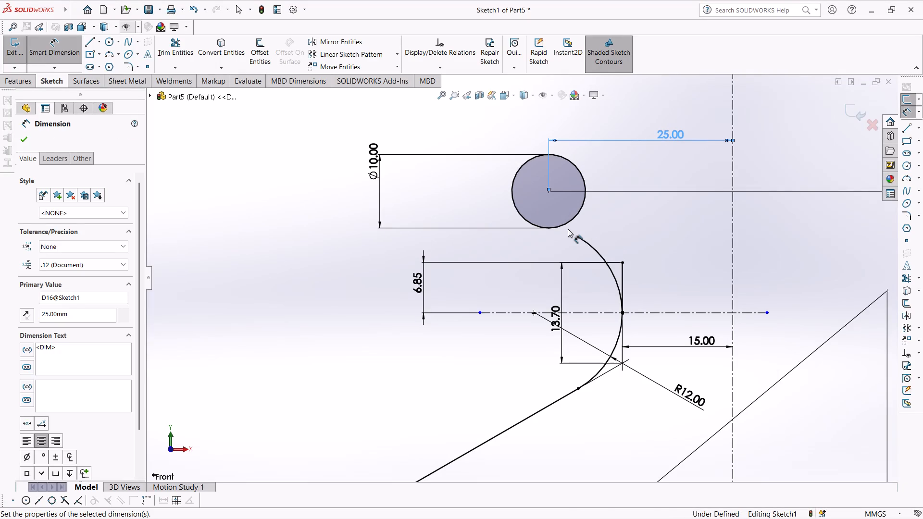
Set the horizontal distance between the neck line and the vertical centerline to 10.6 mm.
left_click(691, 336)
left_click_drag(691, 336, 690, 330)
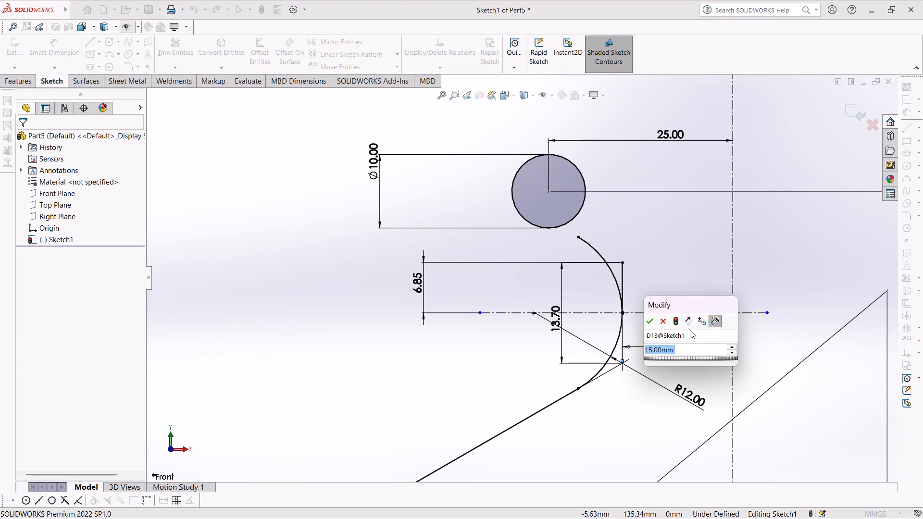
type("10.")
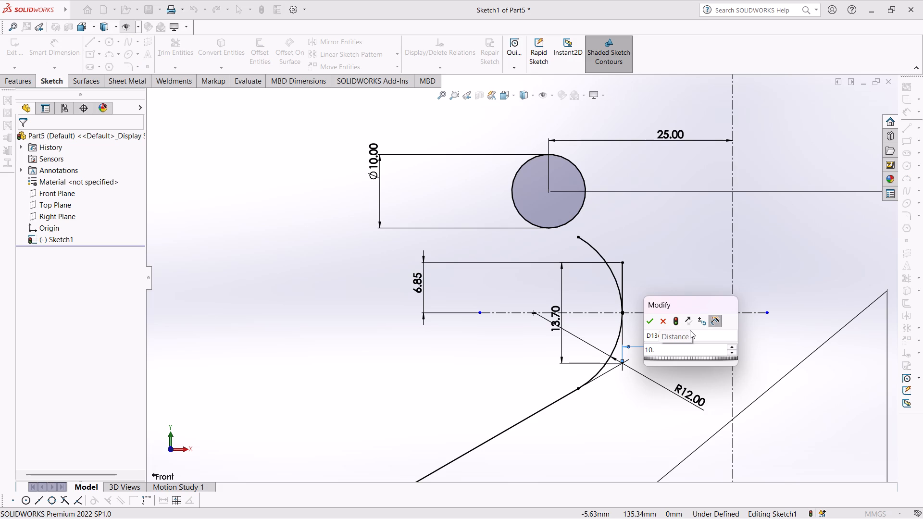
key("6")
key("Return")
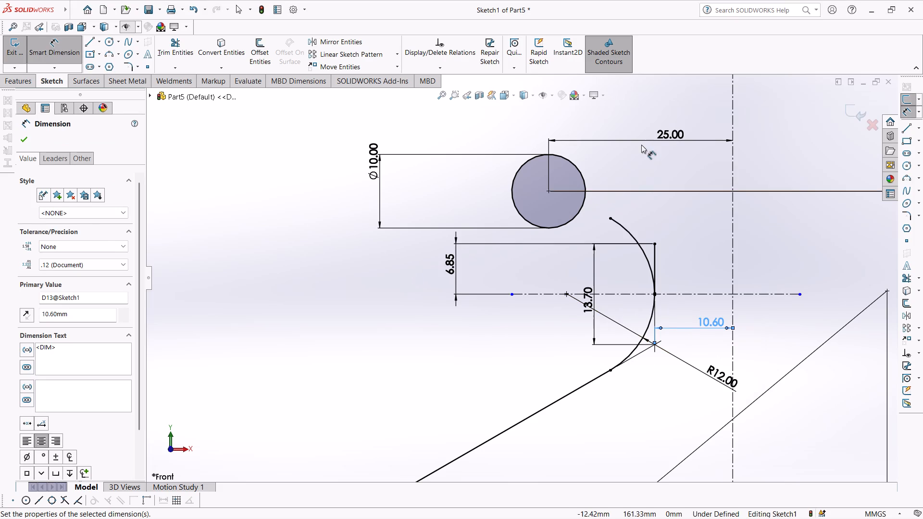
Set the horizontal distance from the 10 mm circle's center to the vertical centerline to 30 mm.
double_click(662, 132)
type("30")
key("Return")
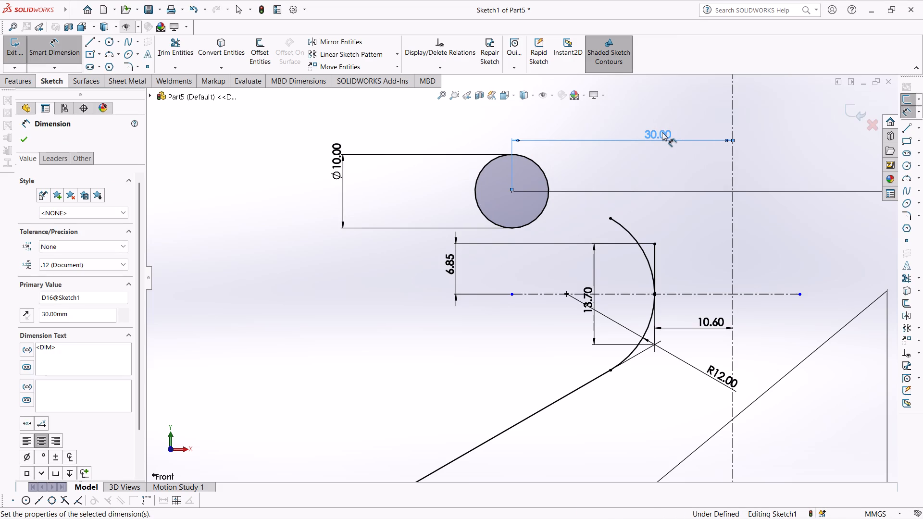
Set the horizontal distance from the 10 mm circle's center to the vertical centerline to 20 mm.
double_click(659, 127)
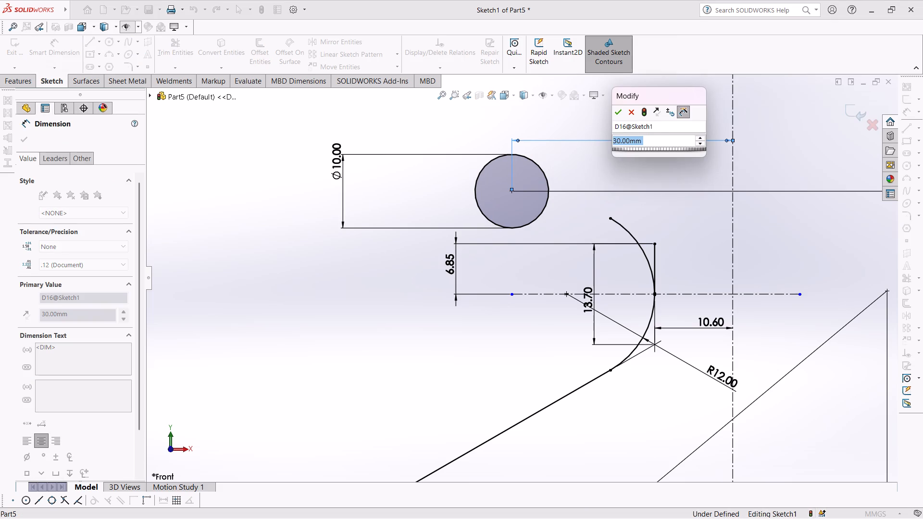
type("20")
key("Return")
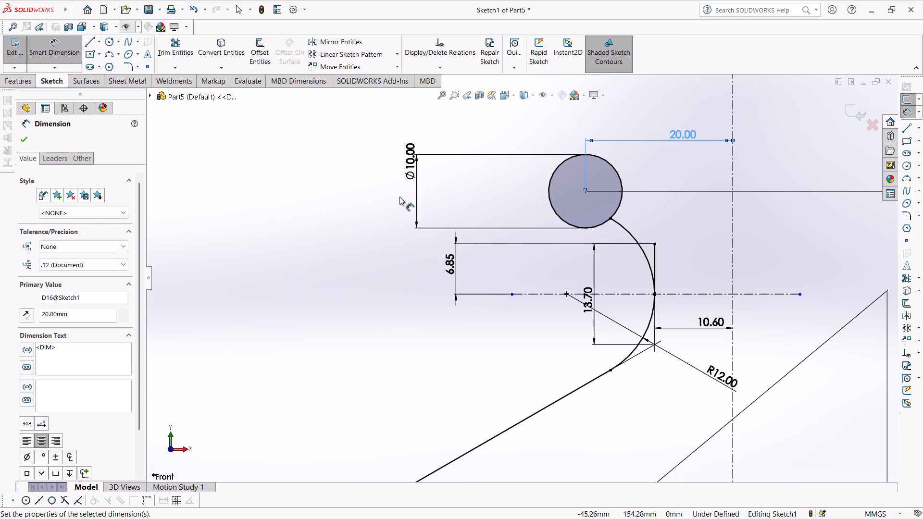
left_click(137, 216)
left_click(20, 143)
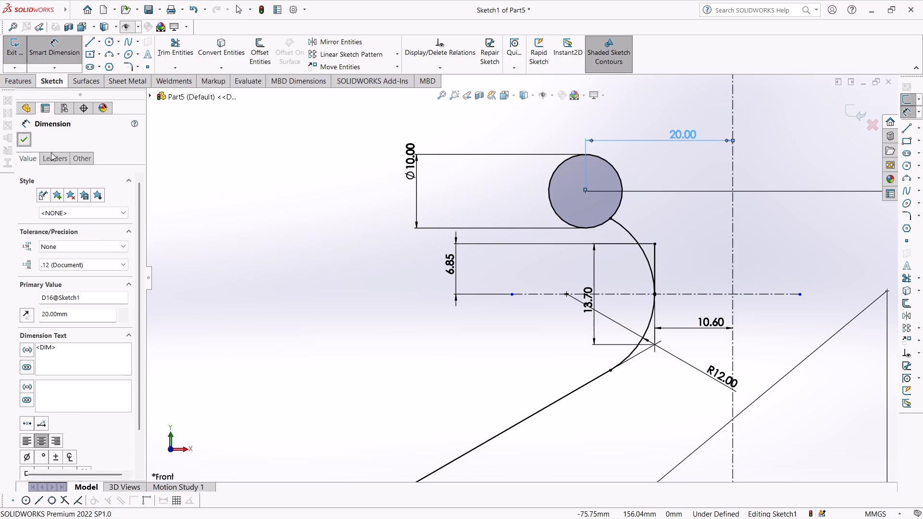
Sketch a horizontal line about 20 mm long from the top of the 10 mm circle to the vertical centerline.
scroll(599, 212, "down", 6)
scroll(602, 213, "up", 5)
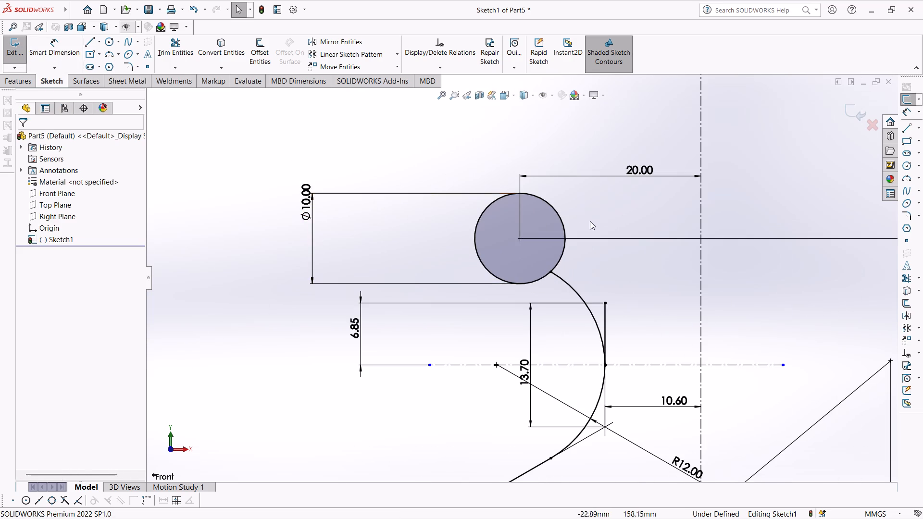
left_click(137, 37)
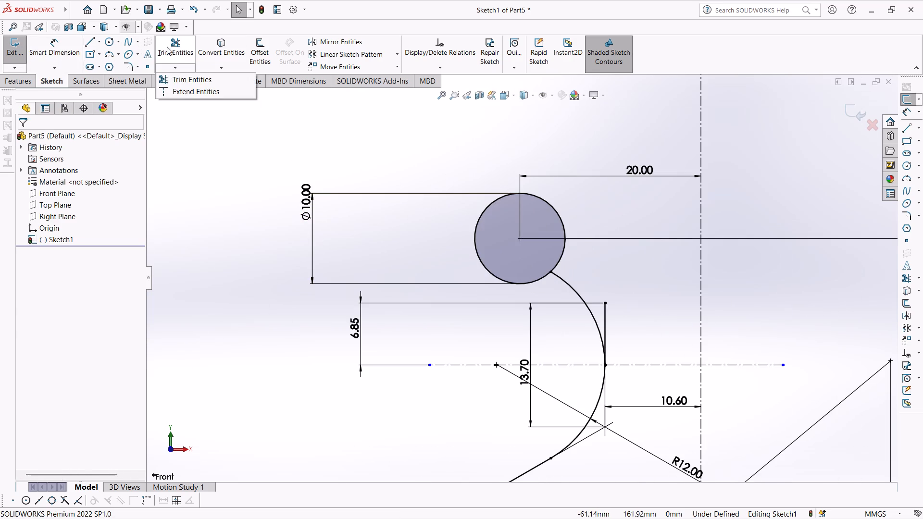
left_click(168, 46)
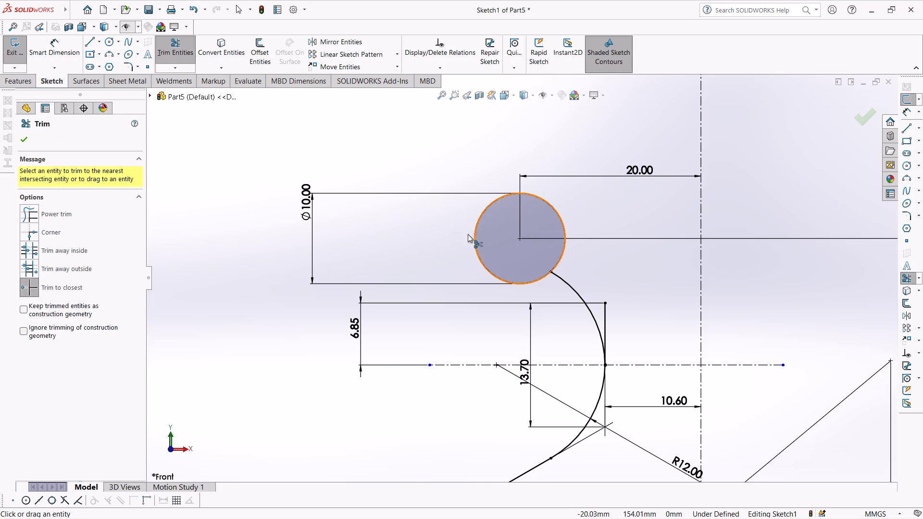
left_click(95, 39)
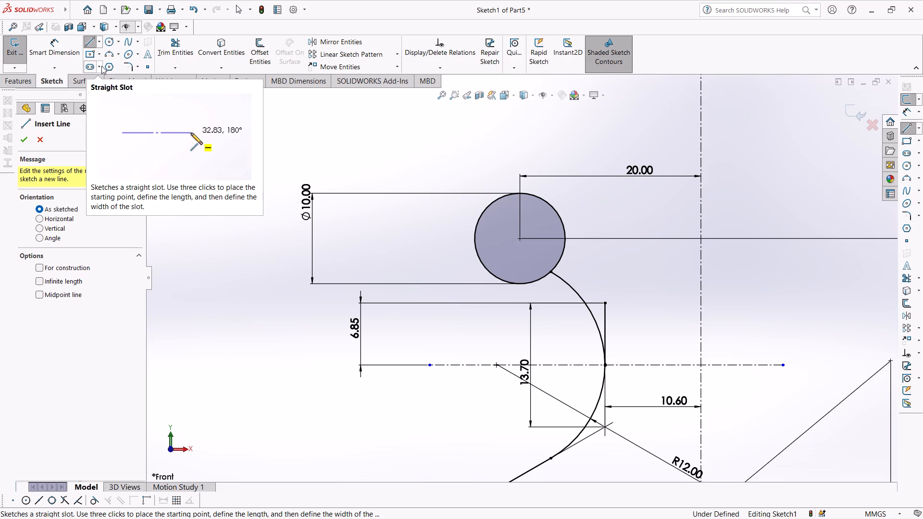
left_click(517, 191)
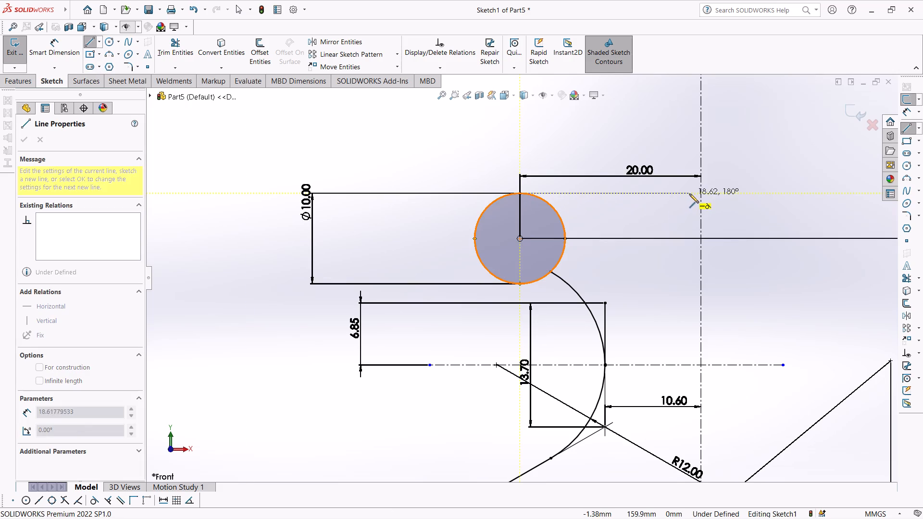
left_click(700, 191)
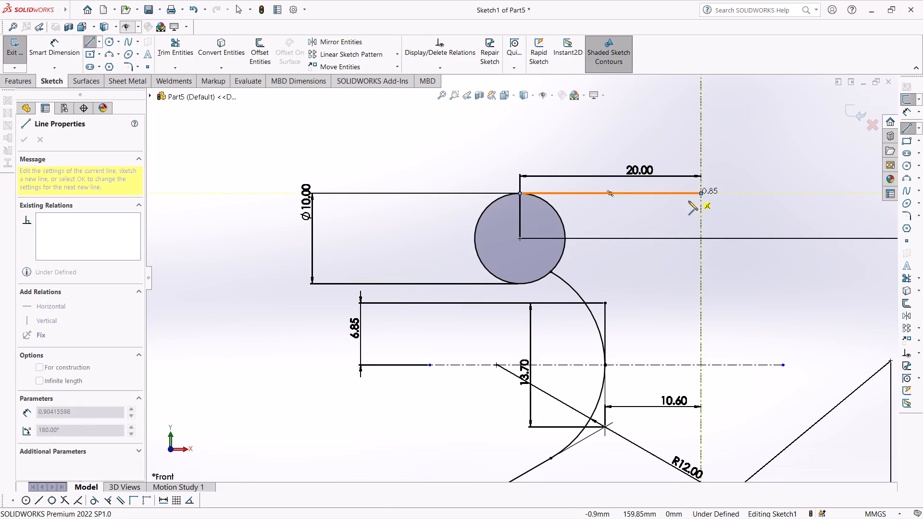
key("Escape")
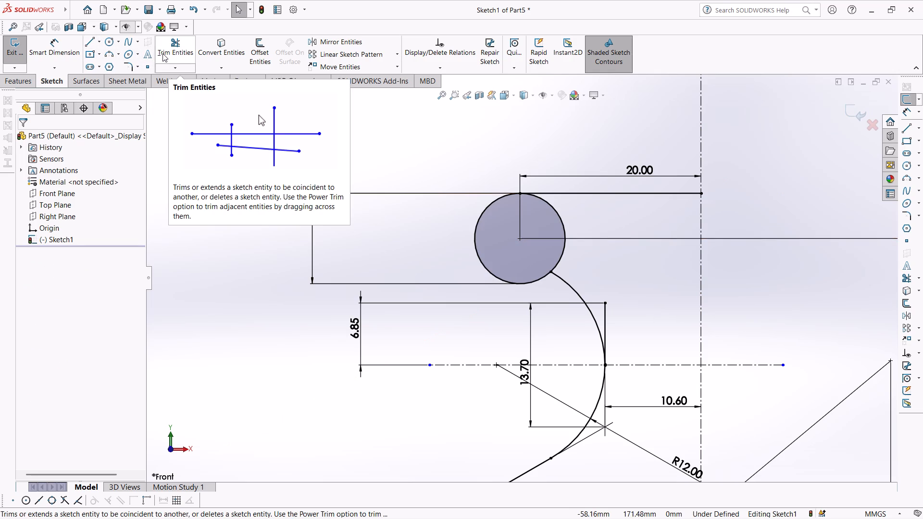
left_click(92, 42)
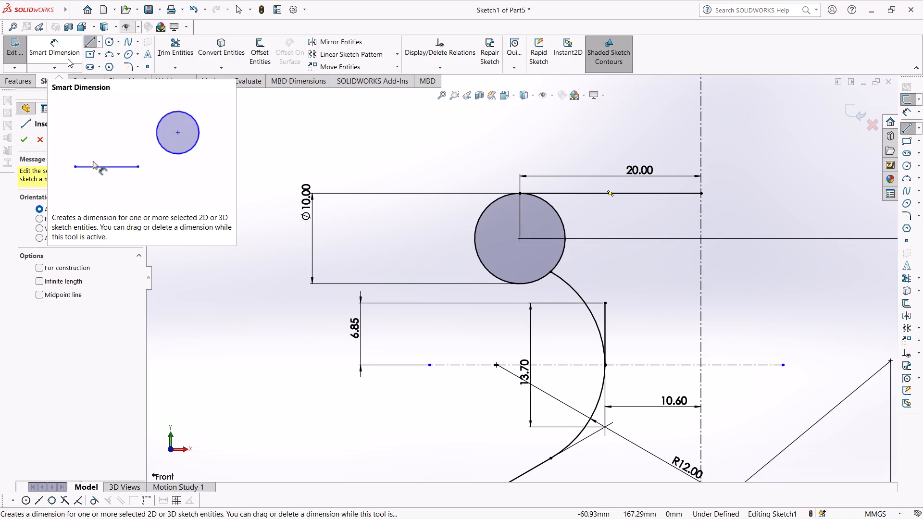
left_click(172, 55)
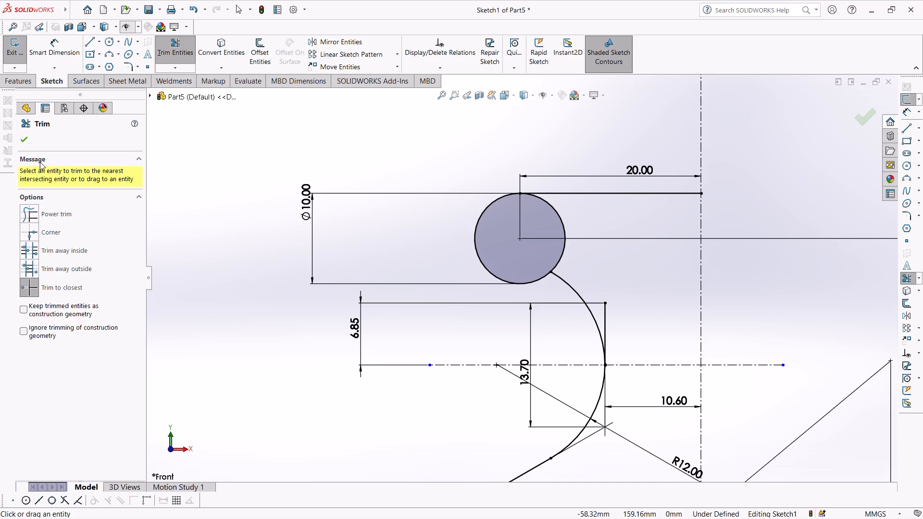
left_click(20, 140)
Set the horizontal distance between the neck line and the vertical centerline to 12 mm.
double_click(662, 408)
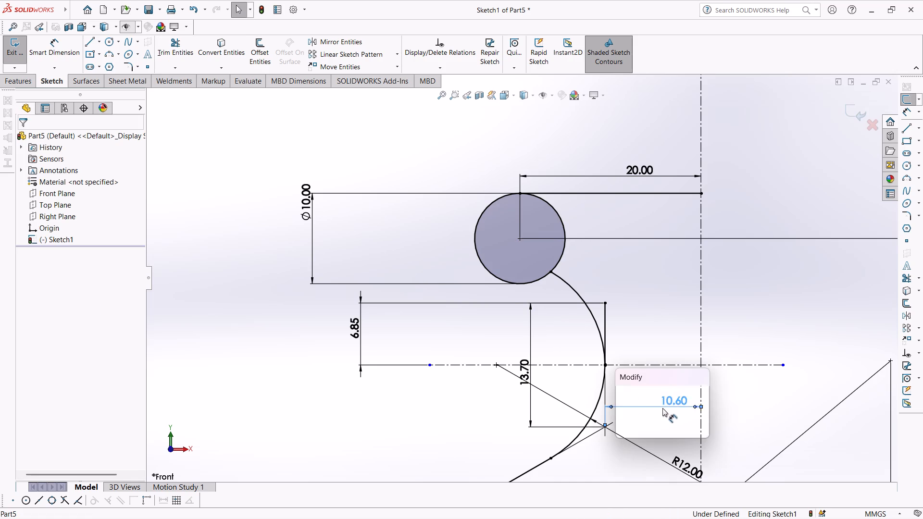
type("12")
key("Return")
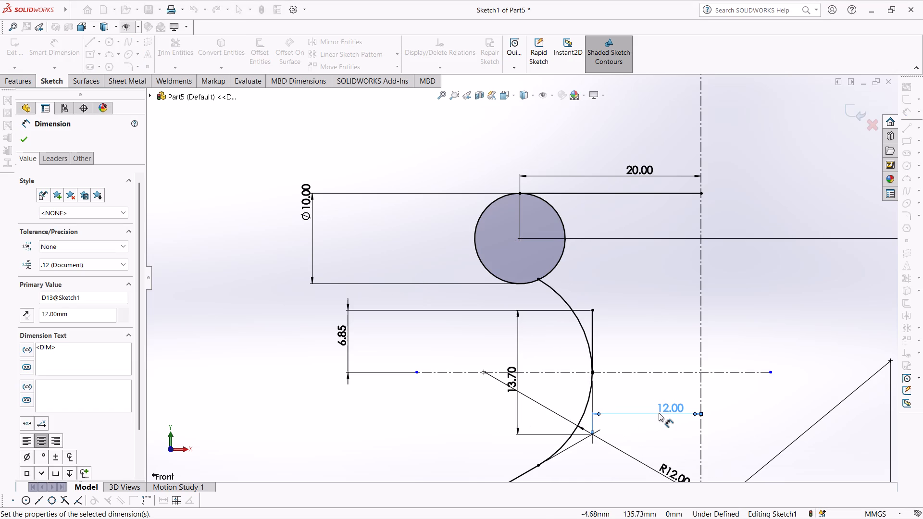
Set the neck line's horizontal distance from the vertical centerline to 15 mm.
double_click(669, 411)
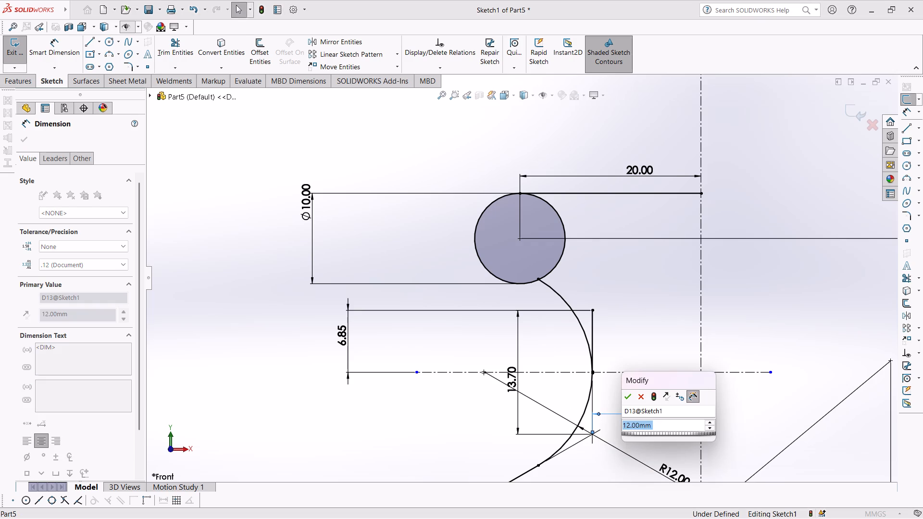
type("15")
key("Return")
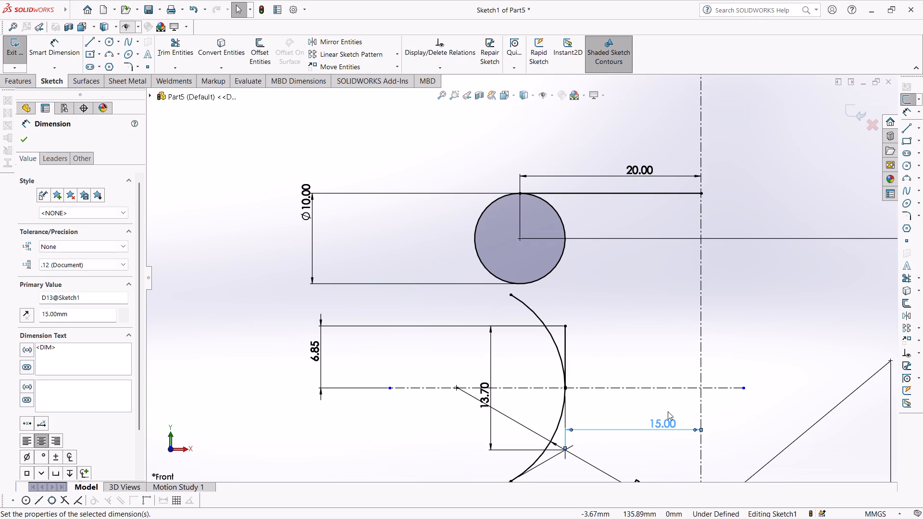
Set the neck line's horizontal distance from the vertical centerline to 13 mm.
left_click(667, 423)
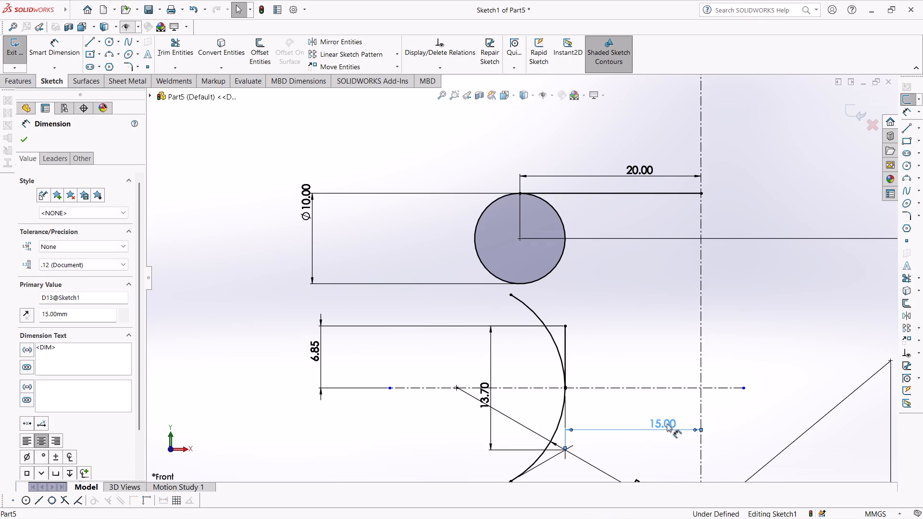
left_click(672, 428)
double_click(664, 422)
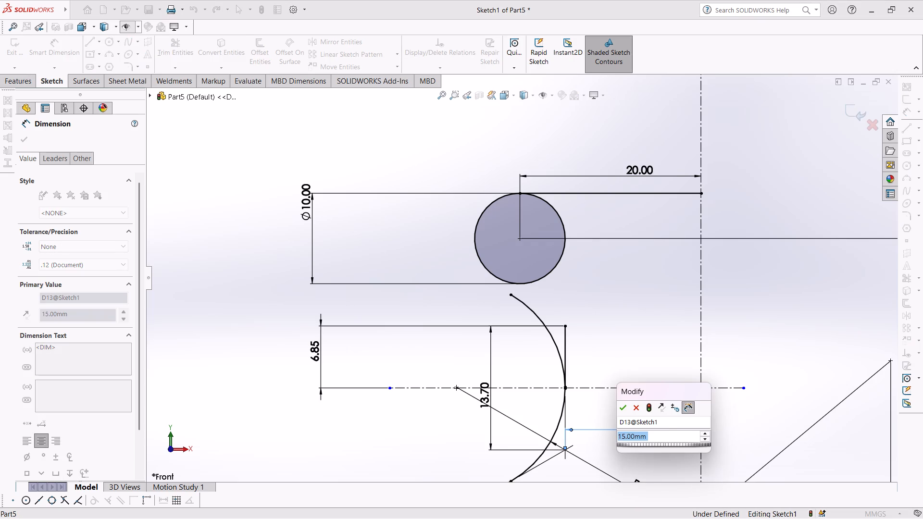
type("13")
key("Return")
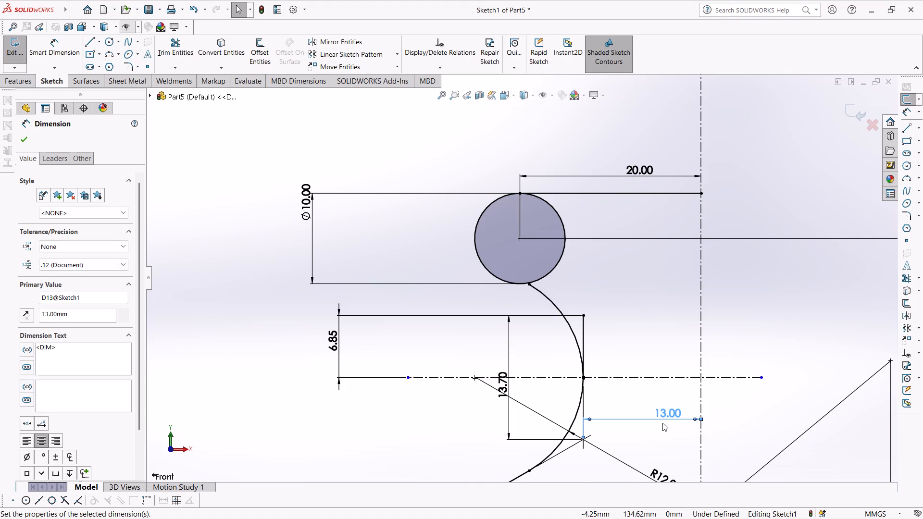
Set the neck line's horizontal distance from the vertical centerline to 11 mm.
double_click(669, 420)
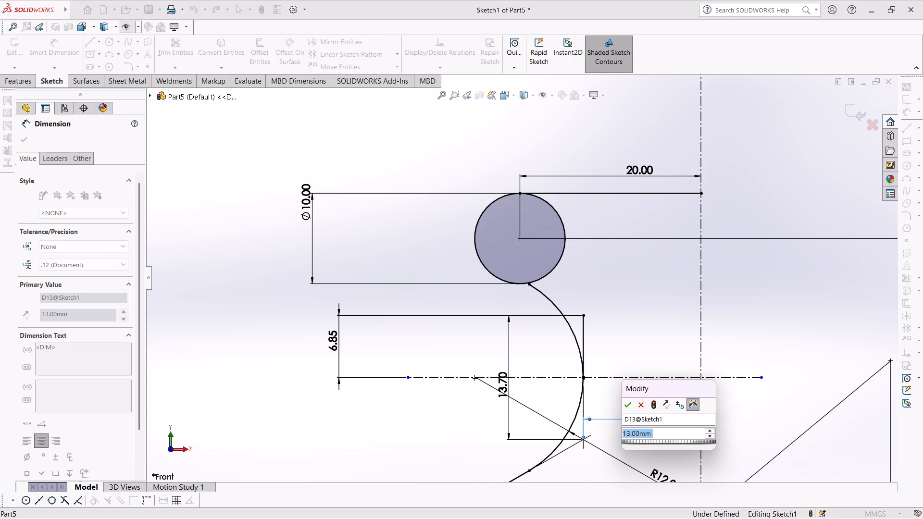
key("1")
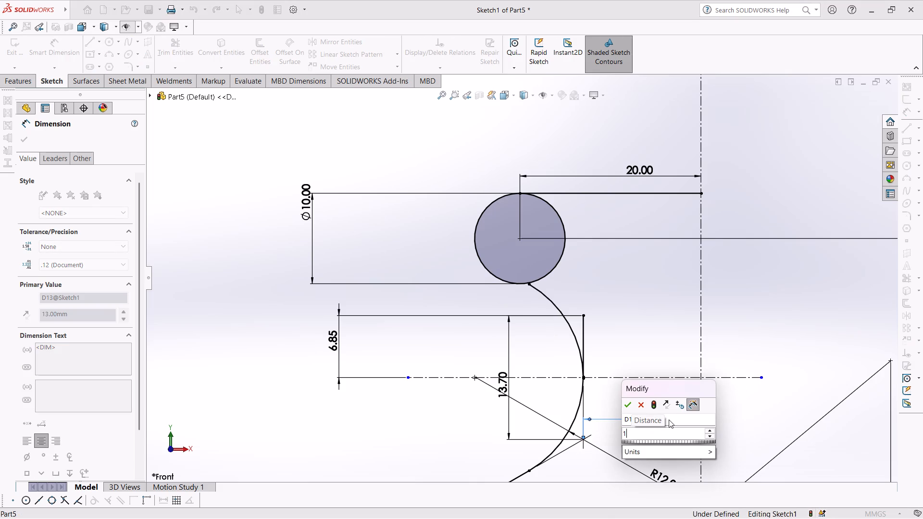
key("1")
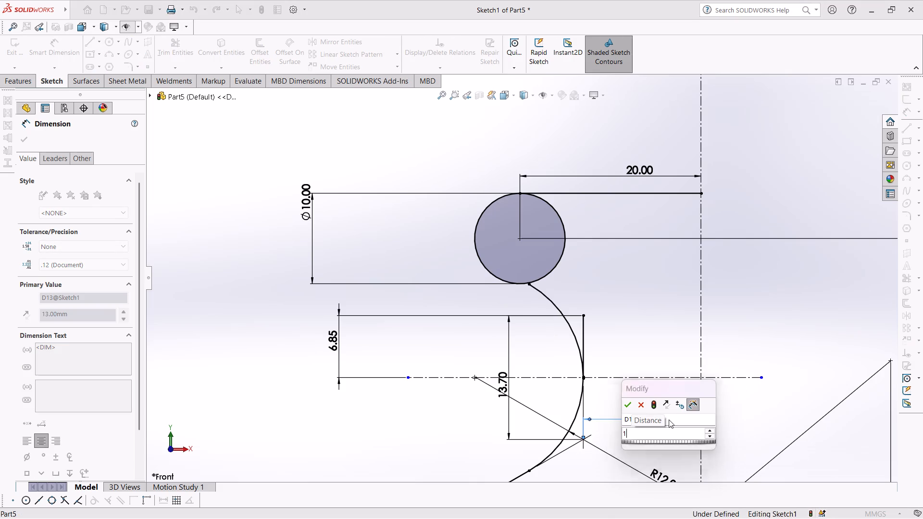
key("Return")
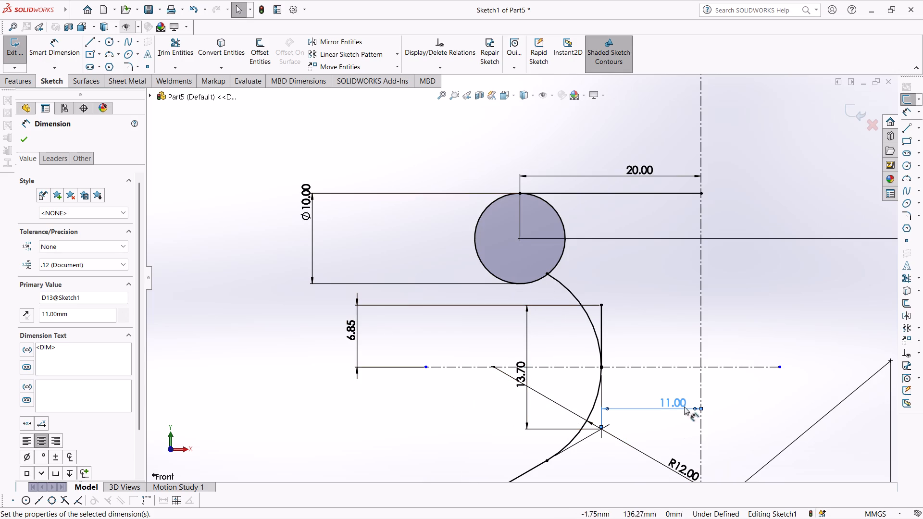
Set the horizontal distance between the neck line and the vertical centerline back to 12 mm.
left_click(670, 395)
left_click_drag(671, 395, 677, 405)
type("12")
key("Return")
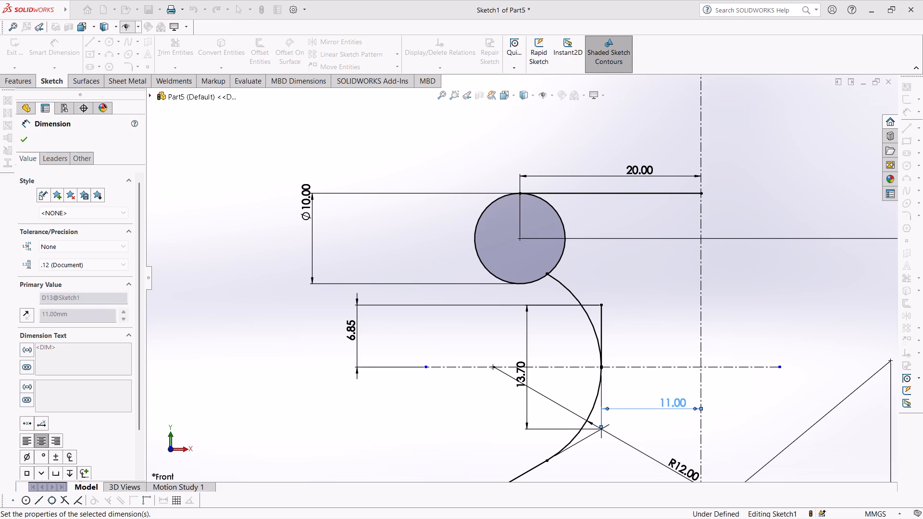
Set the horizontal distance between the neck line and the vertical centerline to 12.5 mm.
left_click(669, 404)
left_click_drag(667, 407, 667, 415)
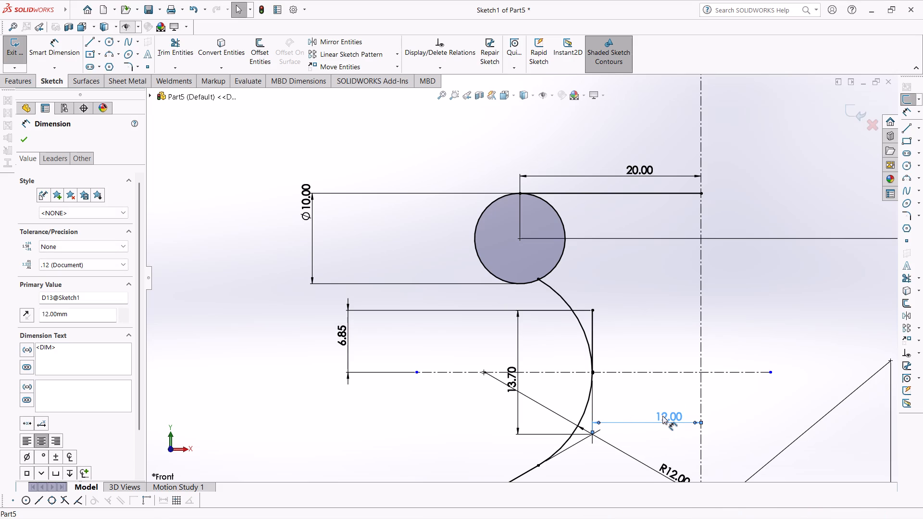
double_click(662, 416)
type("12.5")
key("Return")
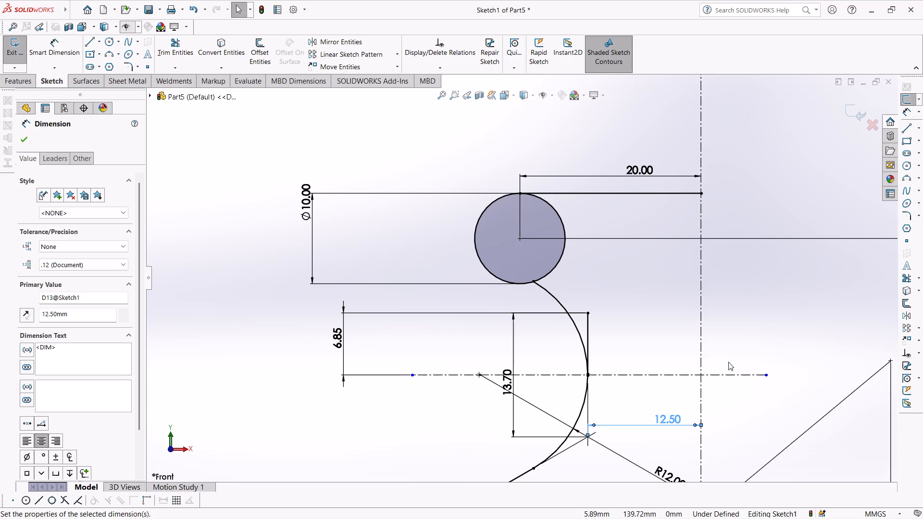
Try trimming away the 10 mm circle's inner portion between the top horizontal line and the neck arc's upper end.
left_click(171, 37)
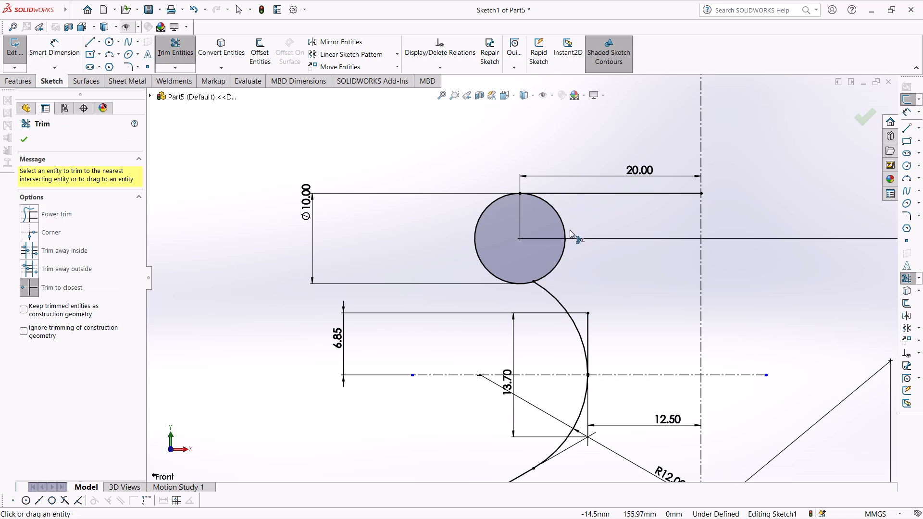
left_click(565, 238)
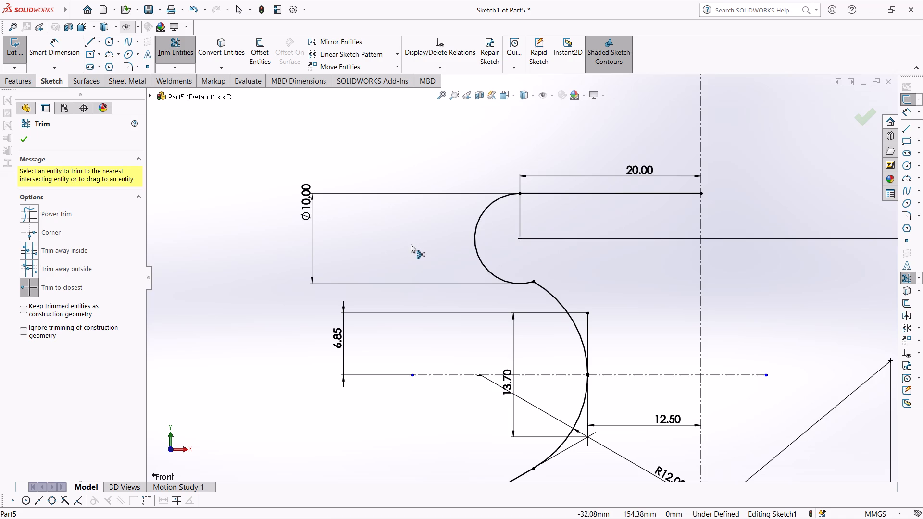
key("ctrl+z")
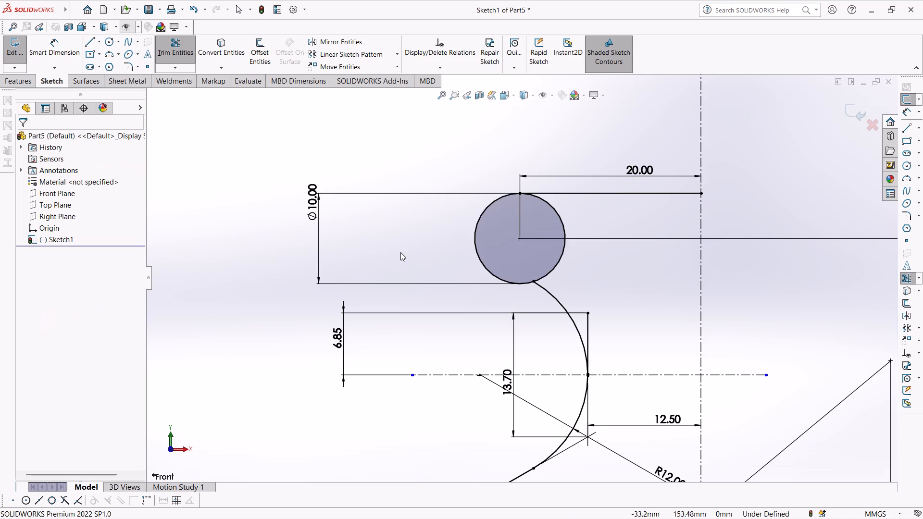
Undo the circle trim and the recent changes to the neck line's distance from the vertical centerline.
key("ctrl+z")
key("ctrl+z")
key("ctrl+z")
key("ctrl+z")
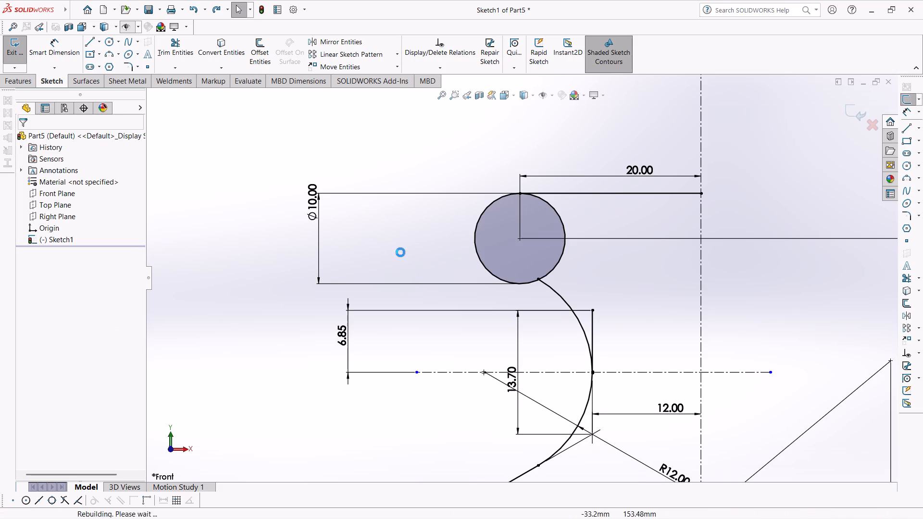
key("ctrl+z")
key("ctrl+z")
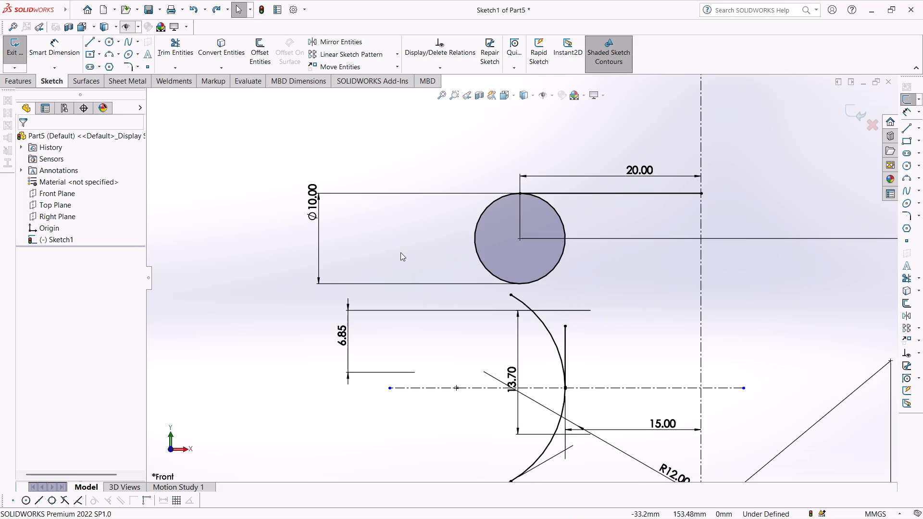
key("ctrl+z")
key("ctrl+z")
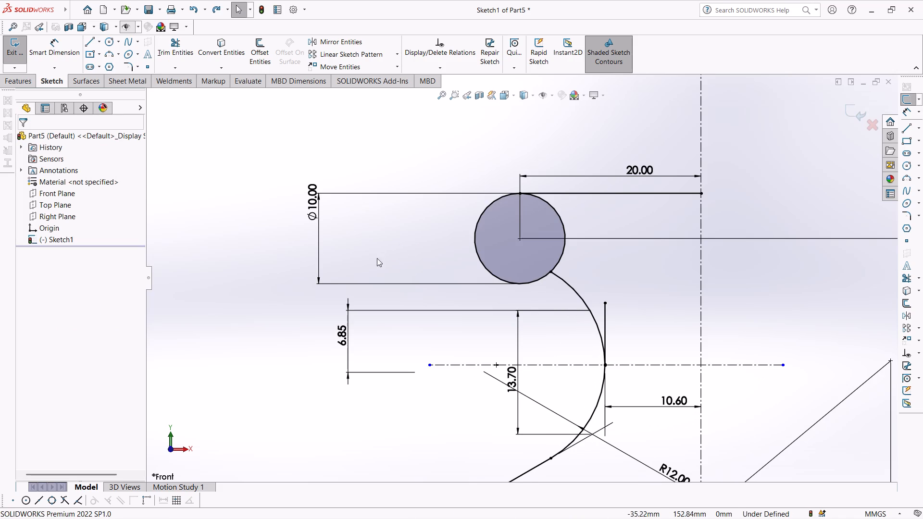
Delete the upper neck arc between the 10 mm circle and the neck's horizontal centerline.
left_click(589, 306)
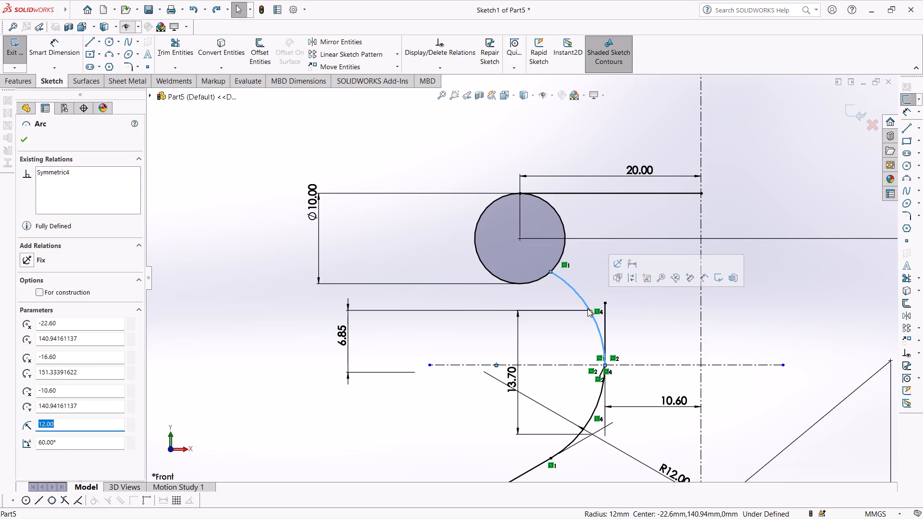
key("Delete")
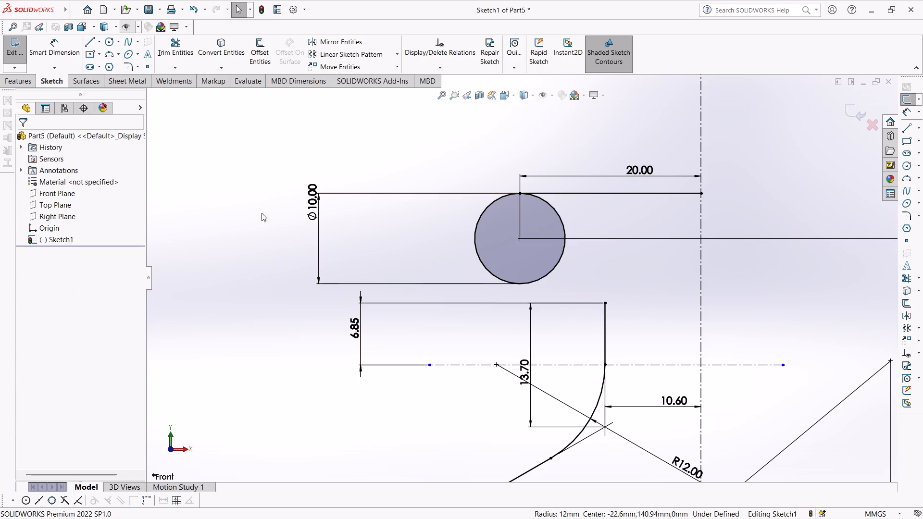
Sketch a sloping line about 17.8 mm long from the neck line's upper end to just beyond the 10 mm circle's outer side.
left_click(86, 39)
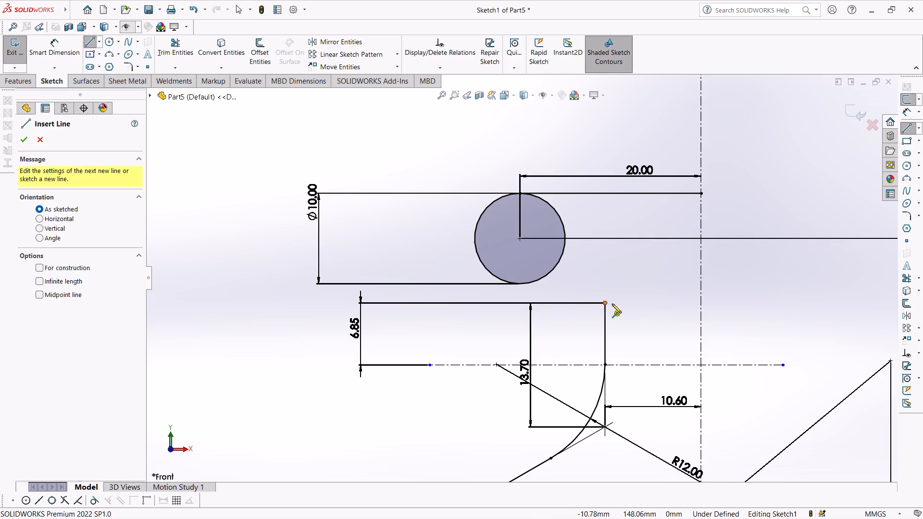
left_click(607, 304)
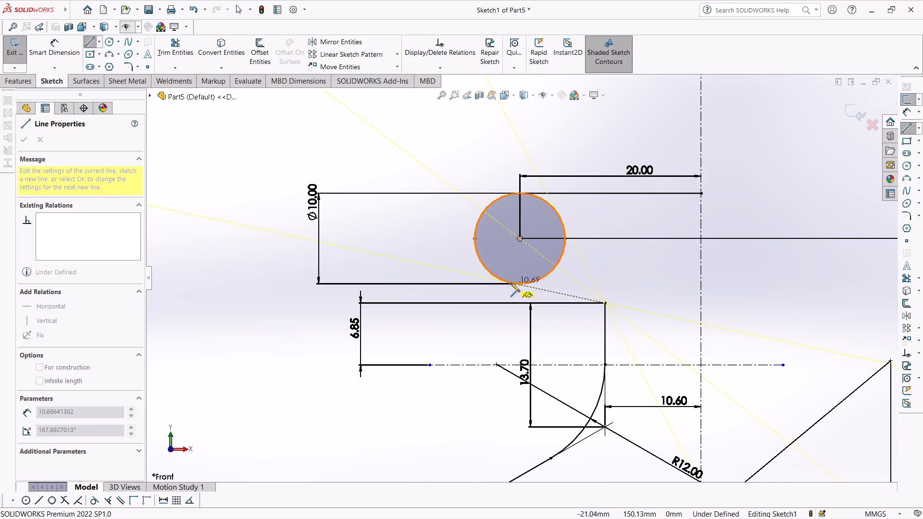
left_click(449, 276)
key("Escape")
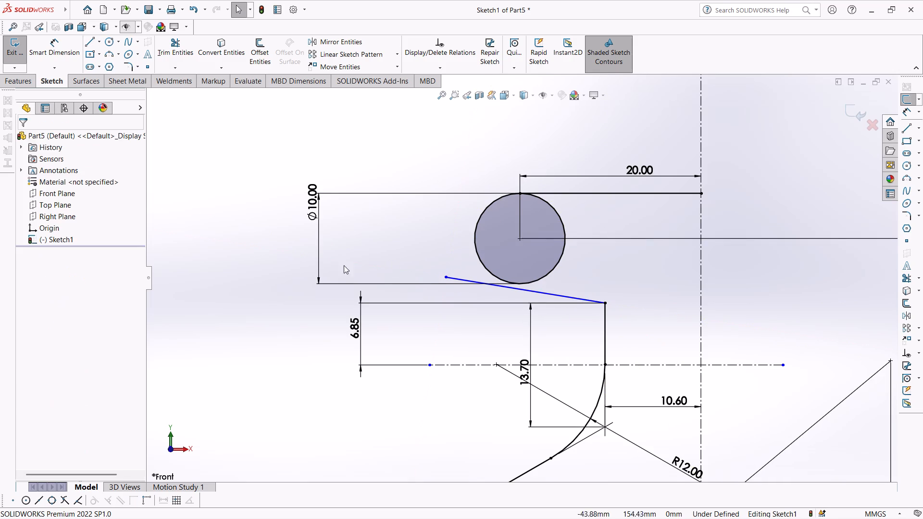
Make the new sloping line tangent to the 10 mm circle.
left_click(465, 277)
left_click(466, 278)
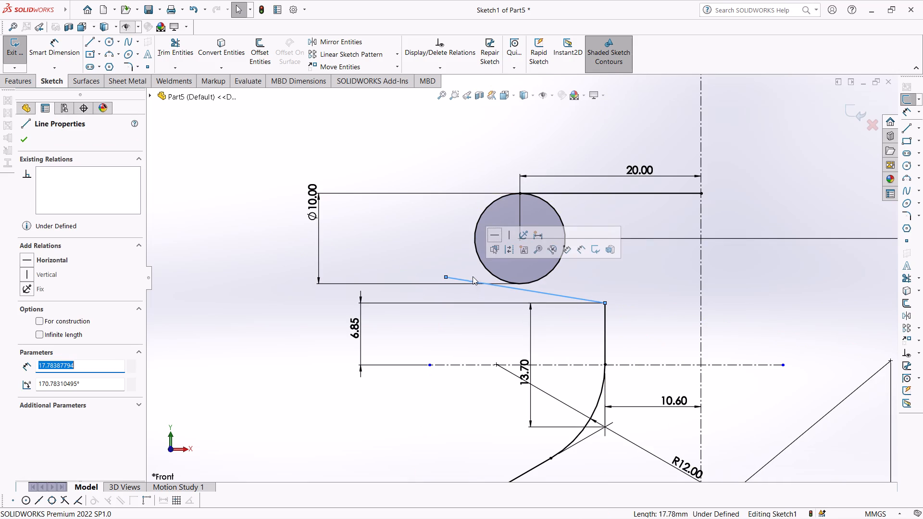
left_click(485, 268, "ctrl")
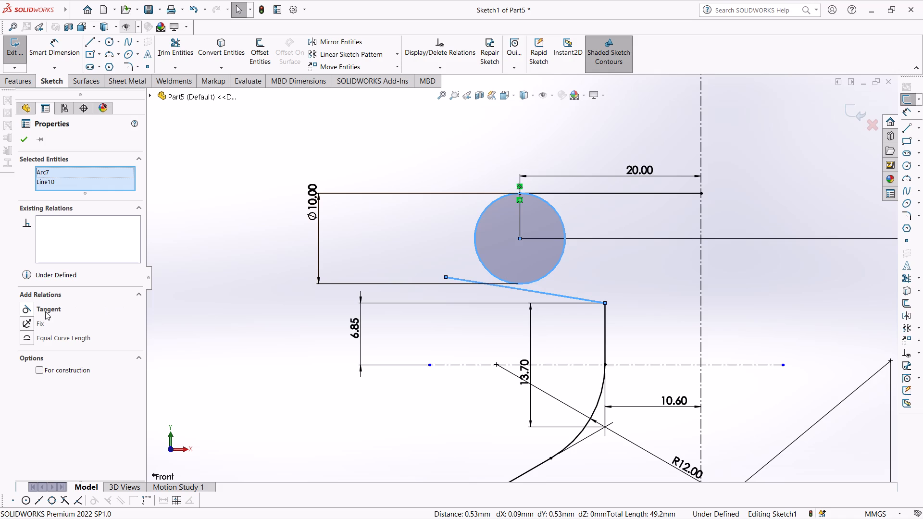
left_click(45, 311)
left_click(25, 142)
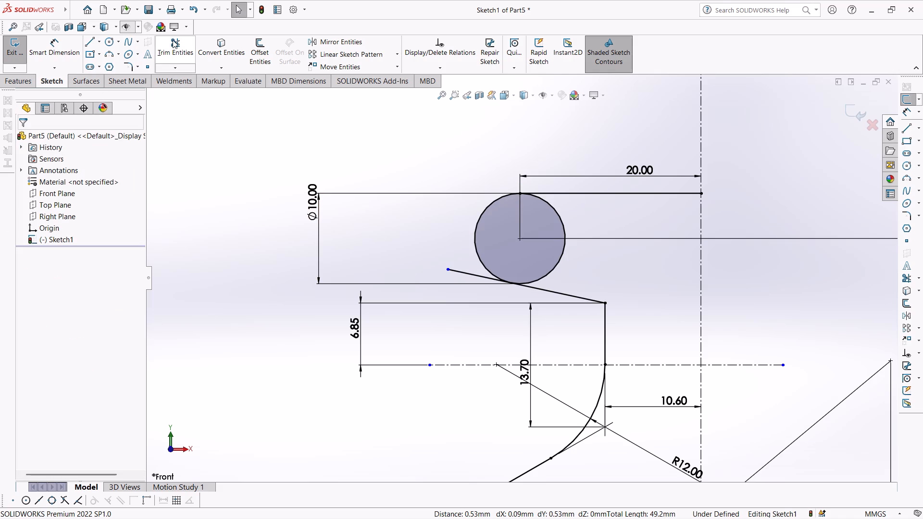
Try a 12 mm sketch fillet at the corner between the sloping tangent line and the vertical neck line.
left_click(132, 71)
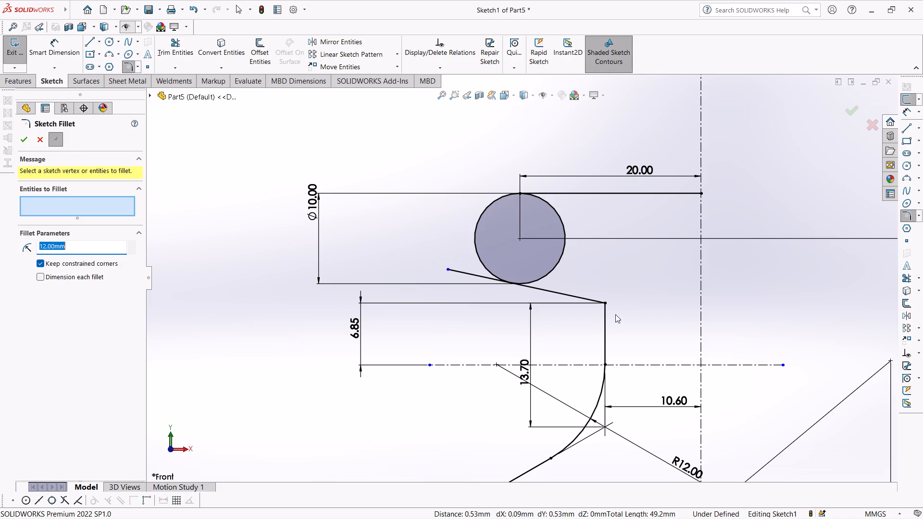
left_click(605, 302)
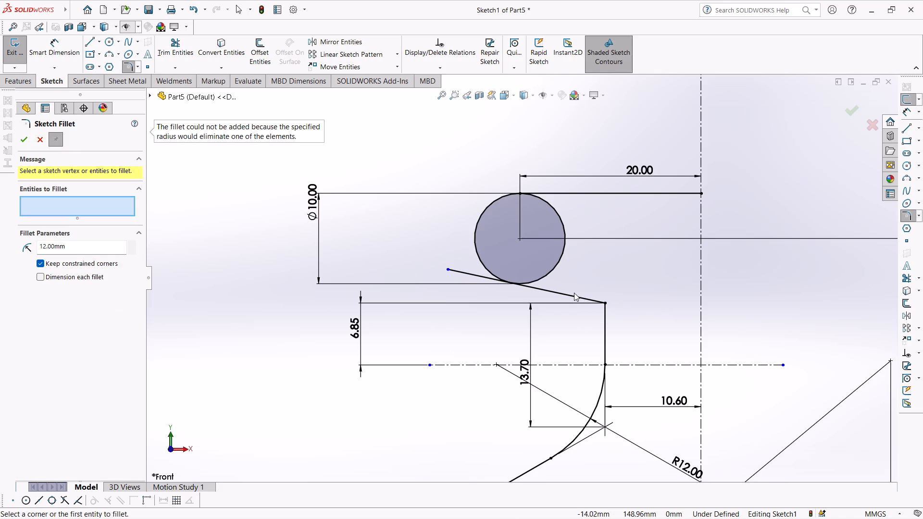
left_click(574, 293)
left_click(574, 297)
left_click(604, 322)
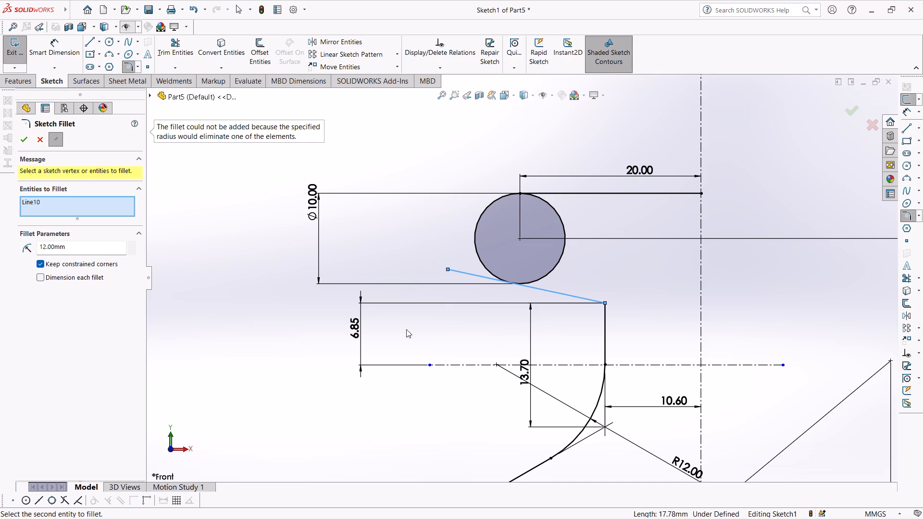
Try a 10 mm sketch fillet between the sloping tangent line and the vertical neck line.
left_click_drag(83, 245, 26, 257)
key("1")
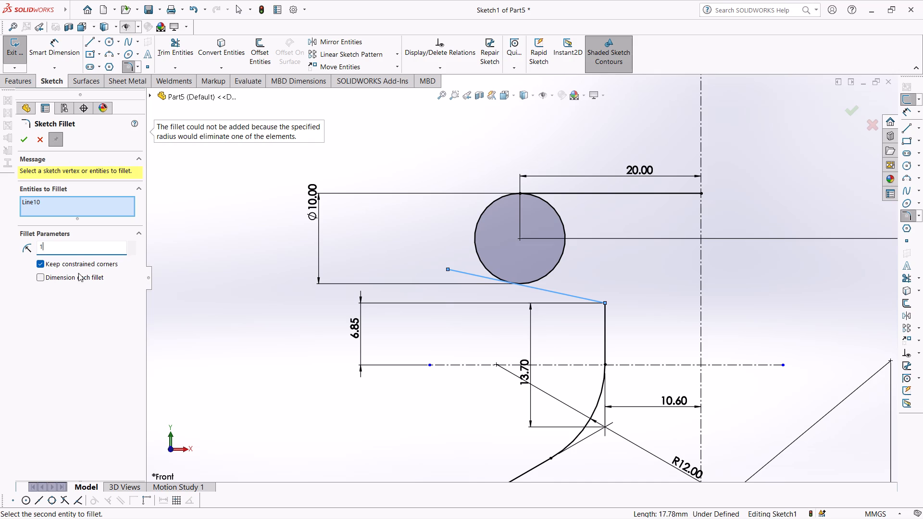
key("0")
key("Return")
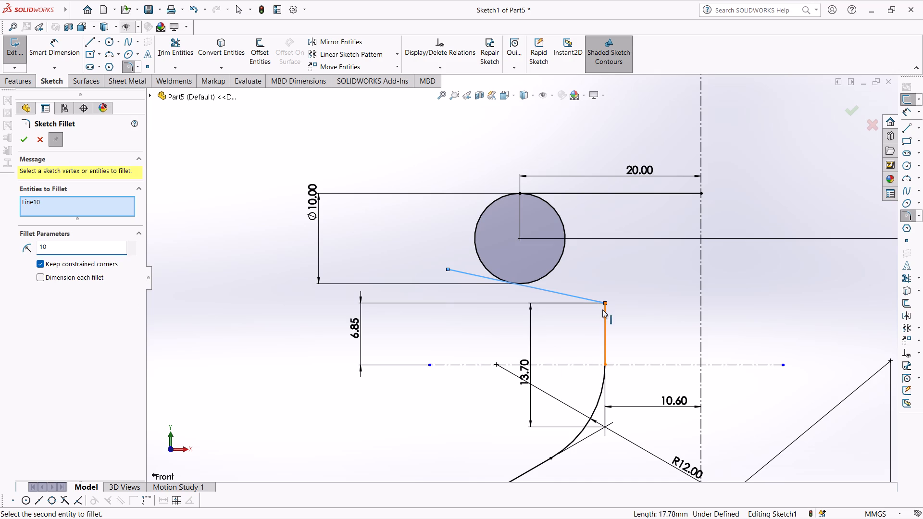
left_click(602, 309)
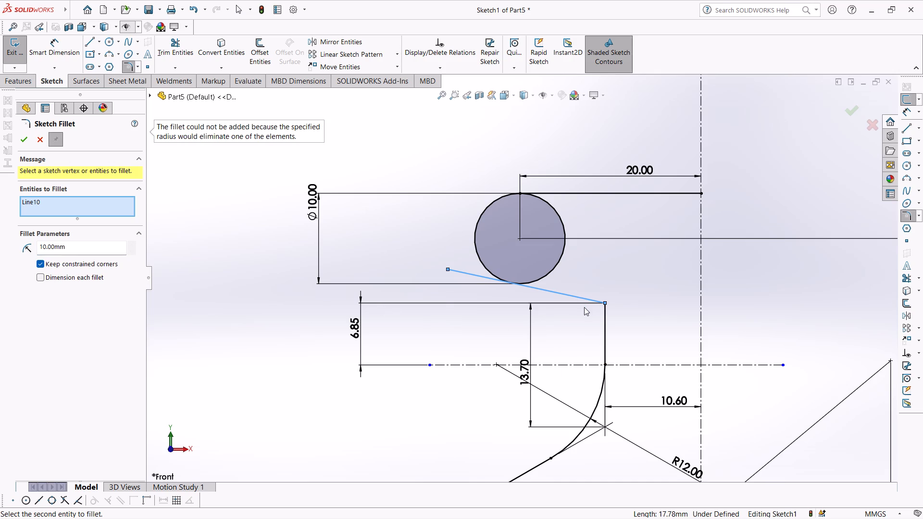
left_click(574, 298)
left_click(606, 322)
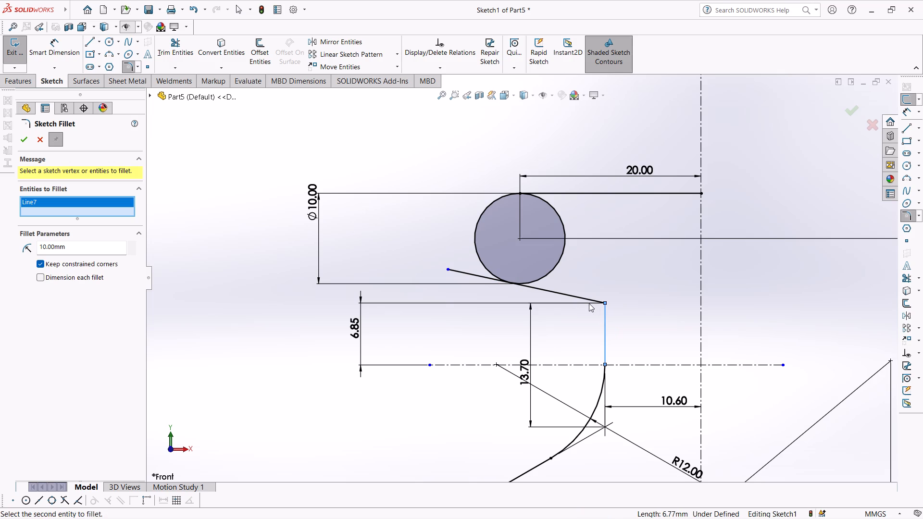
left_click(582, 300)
Set the fillet radius to 8 mm and place the fillet between the vertical neck line and the sloping tangent line.
left_click_drag(87, 252, 0, 263)
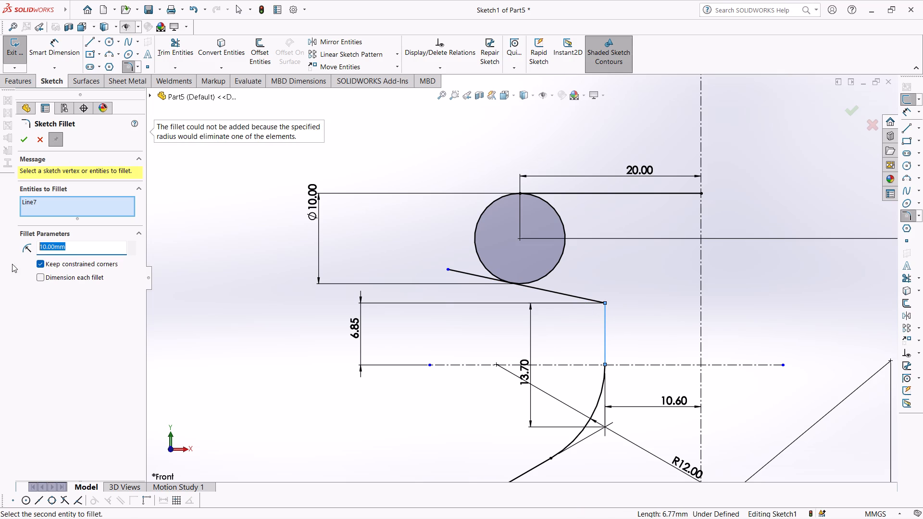
key("3")
key("BackSpace")
key("5")
key("BackSpace")
key("8")
key("Return")
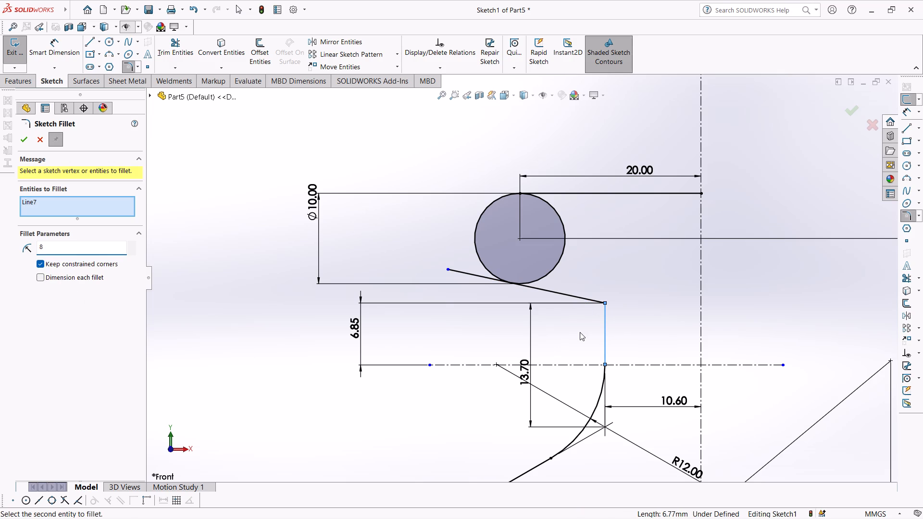
left_click(581, 299)
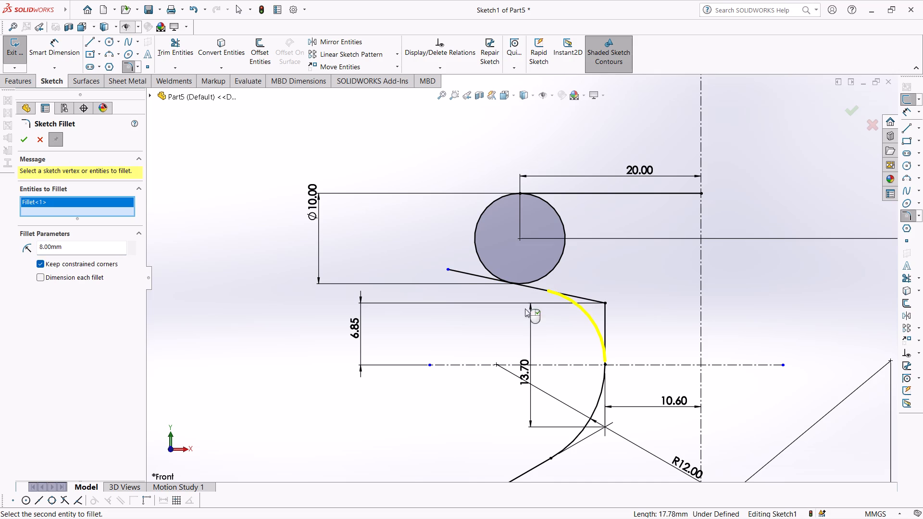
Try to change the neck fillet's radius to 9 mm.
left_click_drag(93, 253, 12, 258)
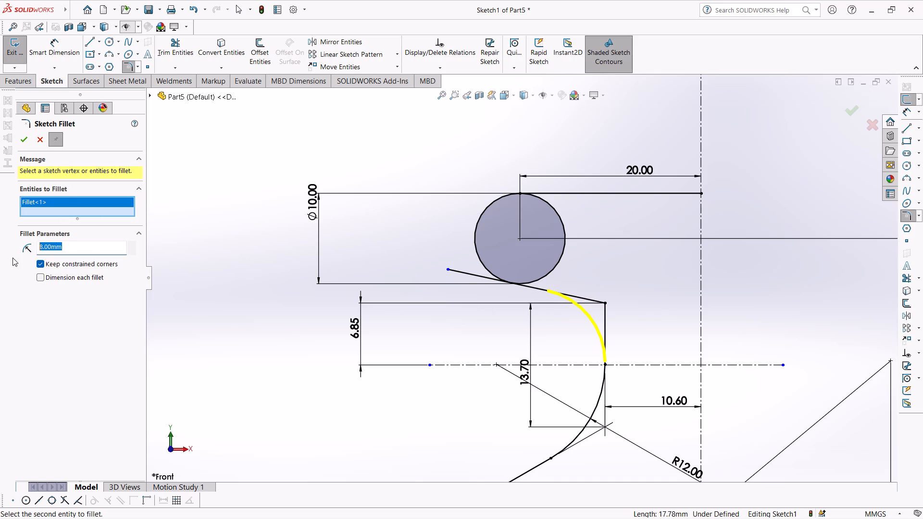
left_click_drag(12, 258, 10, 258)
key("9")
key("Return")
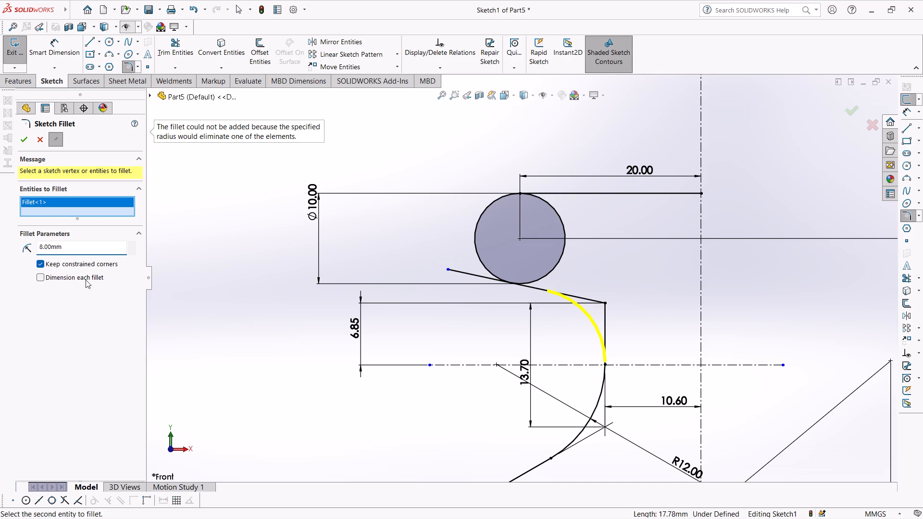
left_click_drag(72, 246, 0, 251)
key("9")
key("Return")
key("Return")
Apply the previewed 8 mm fillet at the neck corner.
left_click(23, 142)
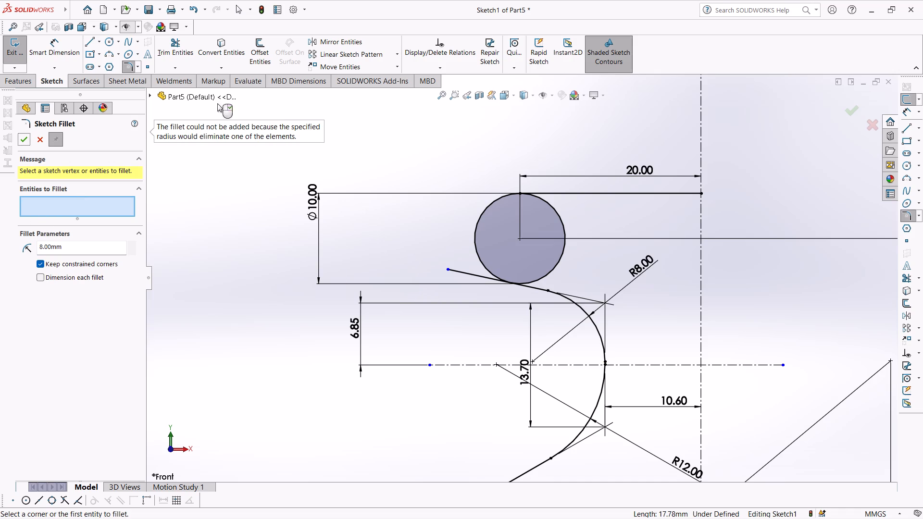
Trim the sloping line's tail beyond the tangent point and the 10 mm circle's inner arc facing the vertical centerline.
left_click(177, 40)
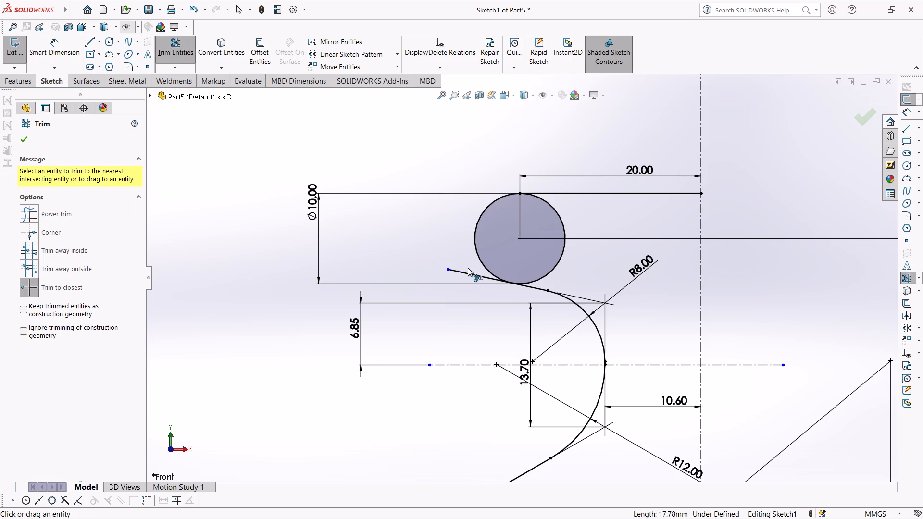
left_click(466, 273)
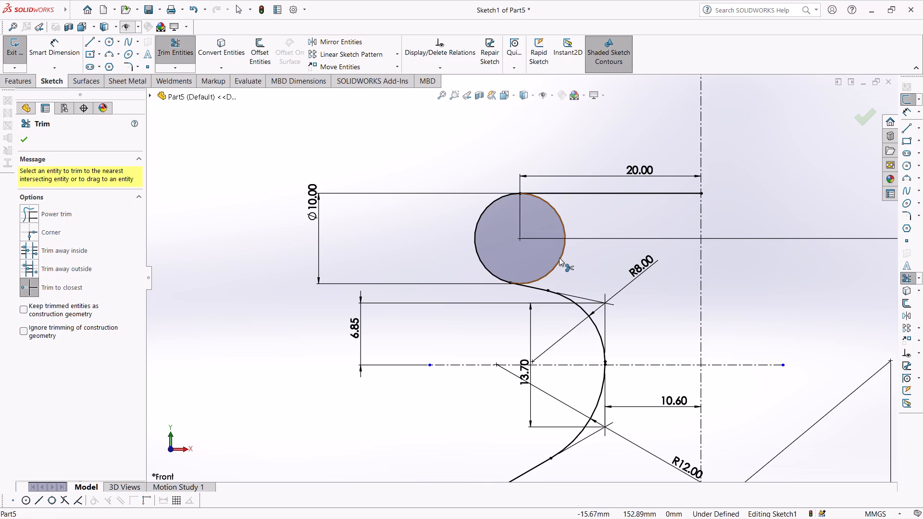
left_click(559, 258)
Offset the complete profile chain inward by 4.4 mm, with chain selection and added dimensions enabled.
scroll(439, 295, "up", 5)
scroll(407, 392, "up", 3)
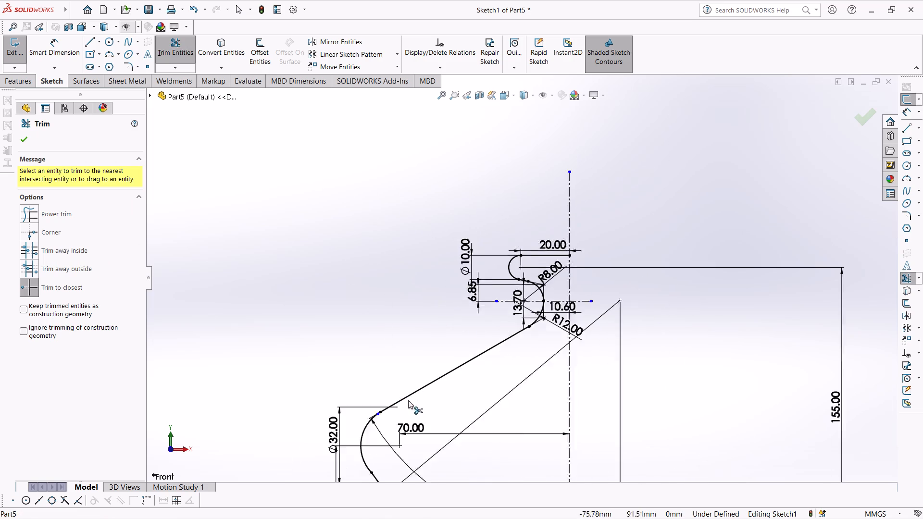
scroll(446, 426, "up", 3)
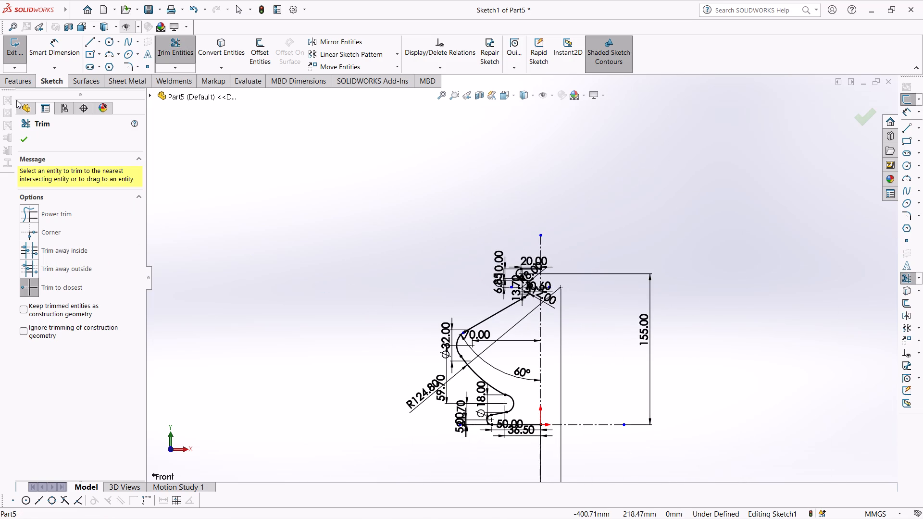
left_click(259, 50)
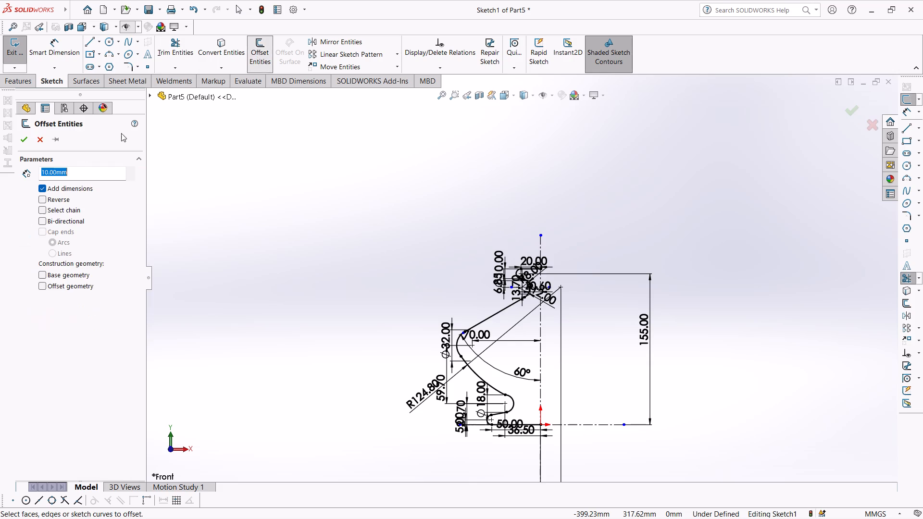
left_click(50, 212)
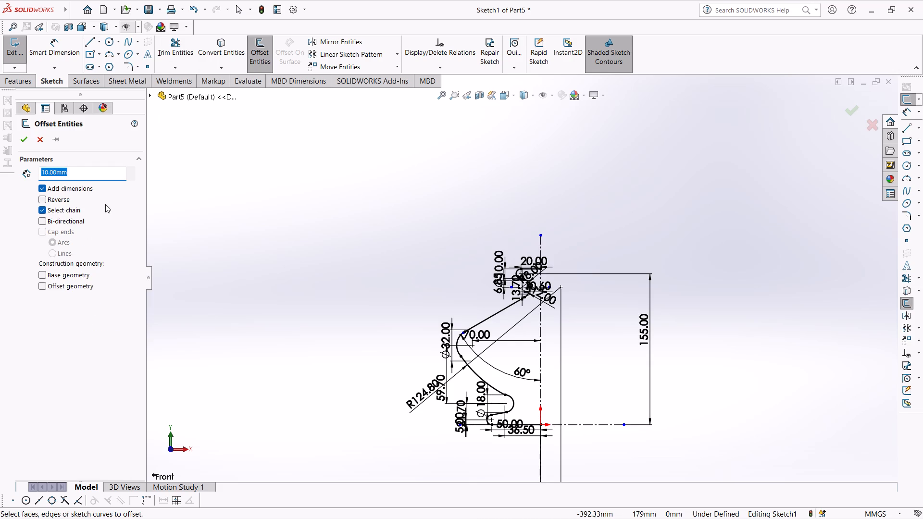
type("4.4")
key("Return")
scroll(476, 377, "down", 3)
left_click(495, 360)
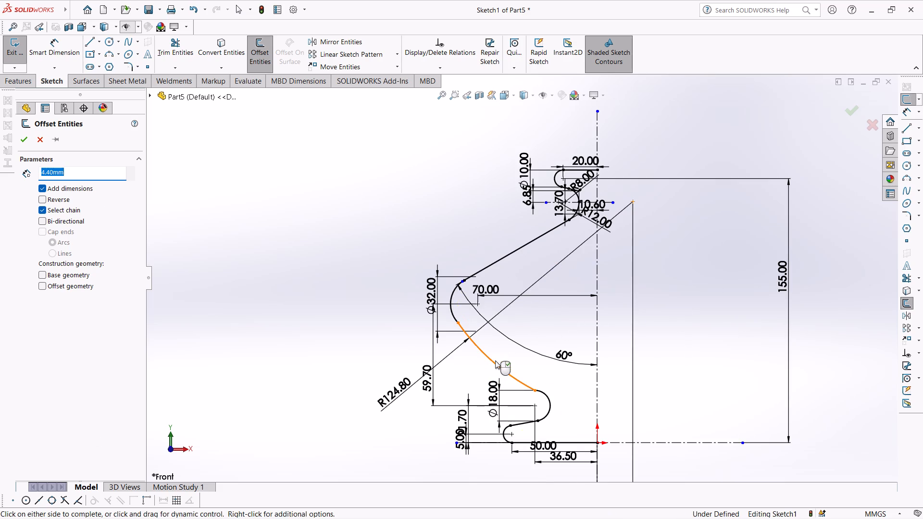
left_click(486, 267)
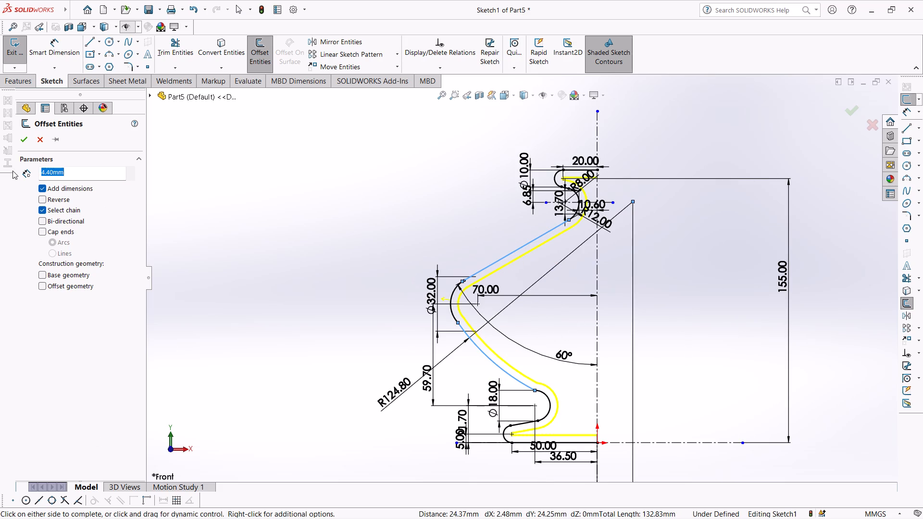
left_click(17, 141)
Close the wall profile's bottom end with a 4.4 mm vertical line from the origin to the offset line's endpoint.
scroll(497, 407, "down", 1)
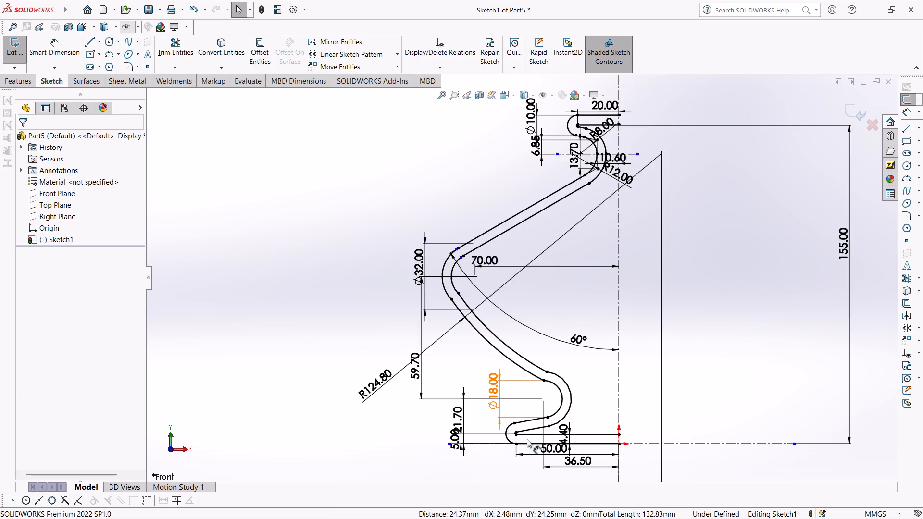
scroll(531, 441, "down", 1)
scroll(624, 431, "down", 5)
scroll(611, 402, "up", 3)
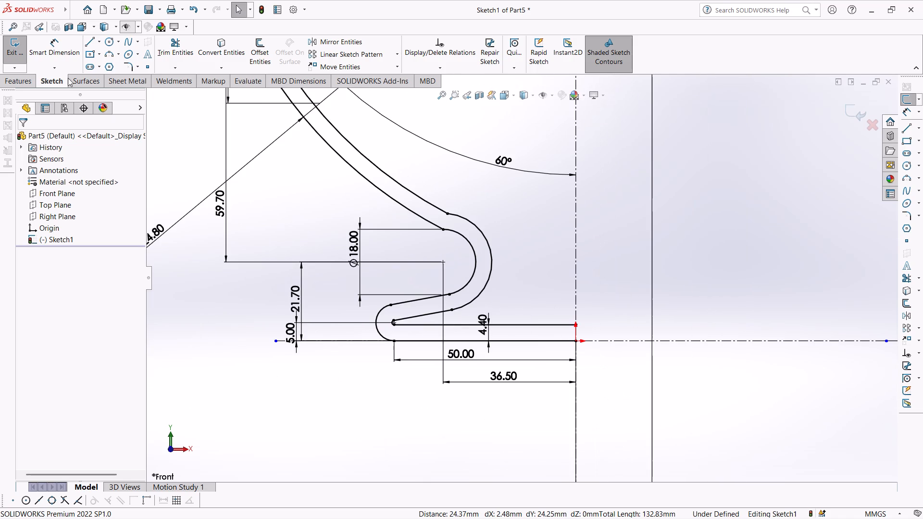
left_click(92, 42)
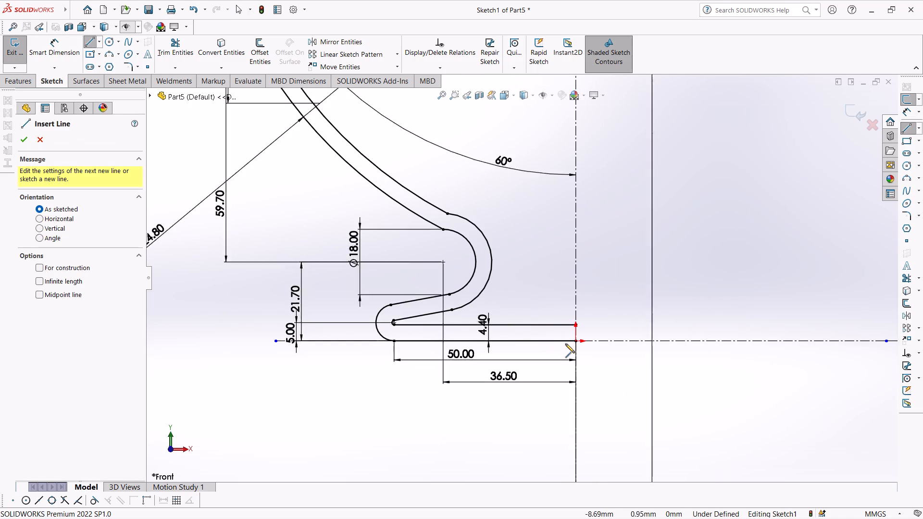
left_click(575, 342)
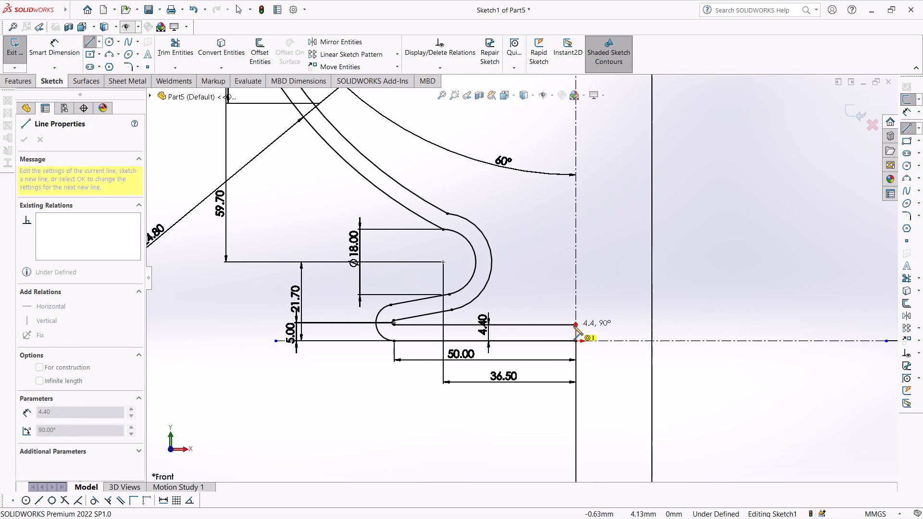
left_click(574, 325)
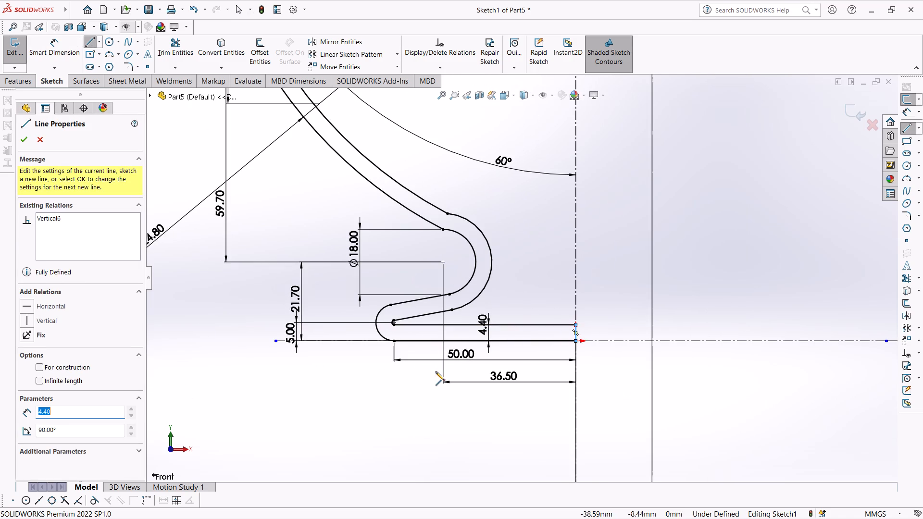
key("Escape")
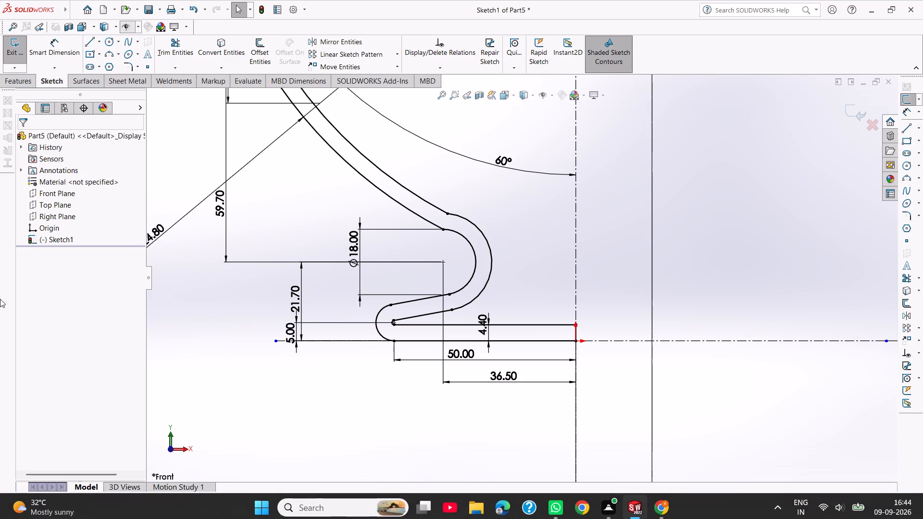
Close the wall profile's top end with a 4.4 mm vertical line along the centerline, joining the inner and outer top lines.
scroll(540, 272, "up", 4)
scroll(513, 191, "up", 2)
scroll(524, 134, "down", 4)
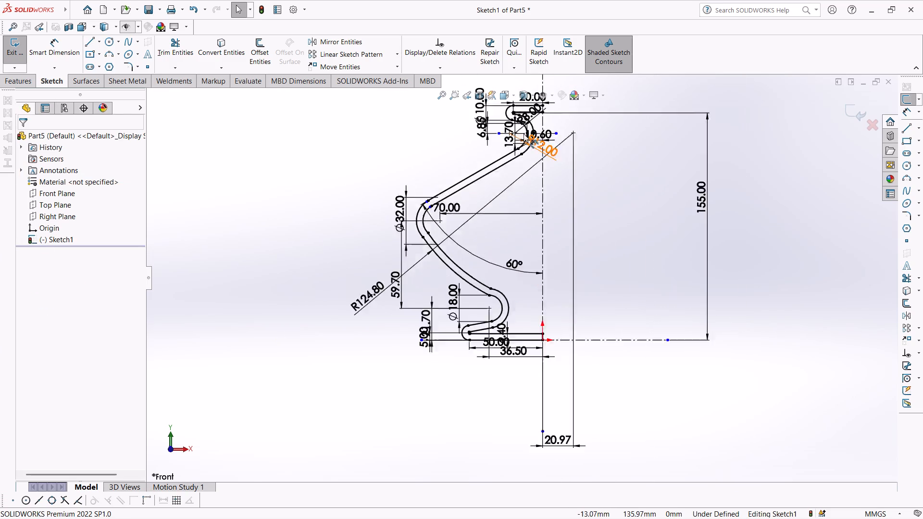
scroll(524, 134, "down", 2)
scroll(559, 110, "down", 6)
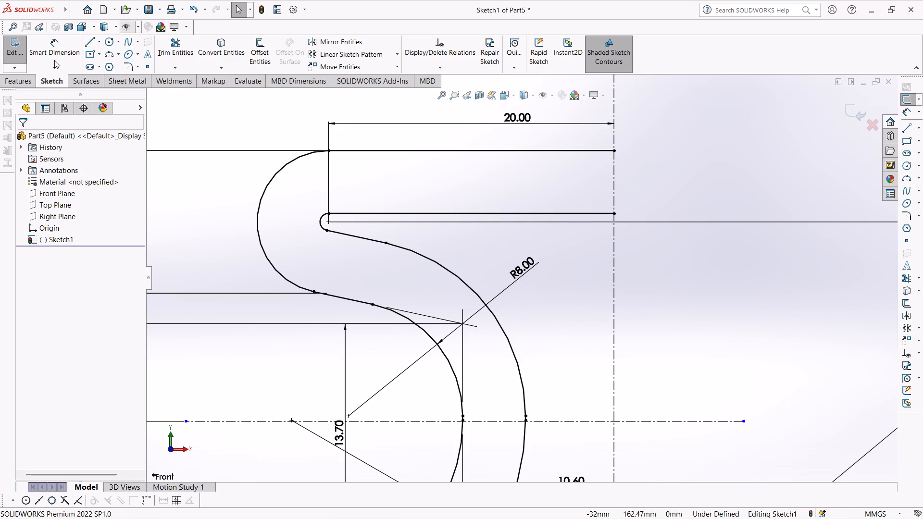
left_click(89, 44)
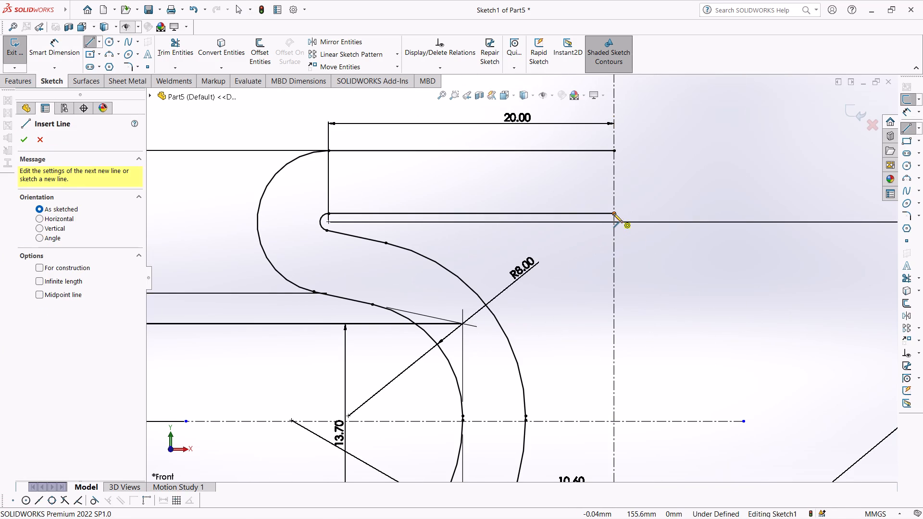
left_click(613, 213)
left_click(615, 153)
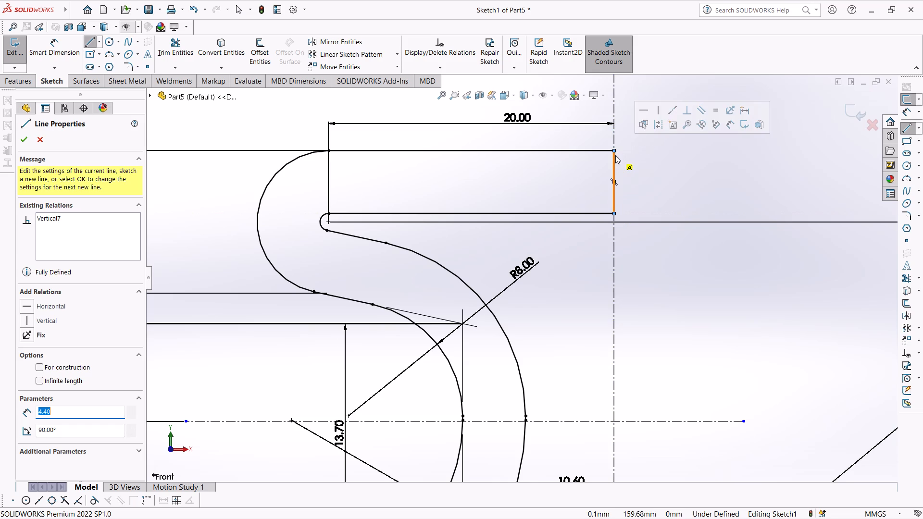
key("Escape")
Examine the top closing line and the whole wall profile for remaining gaps.
scroll(354, 264, "up", 1)
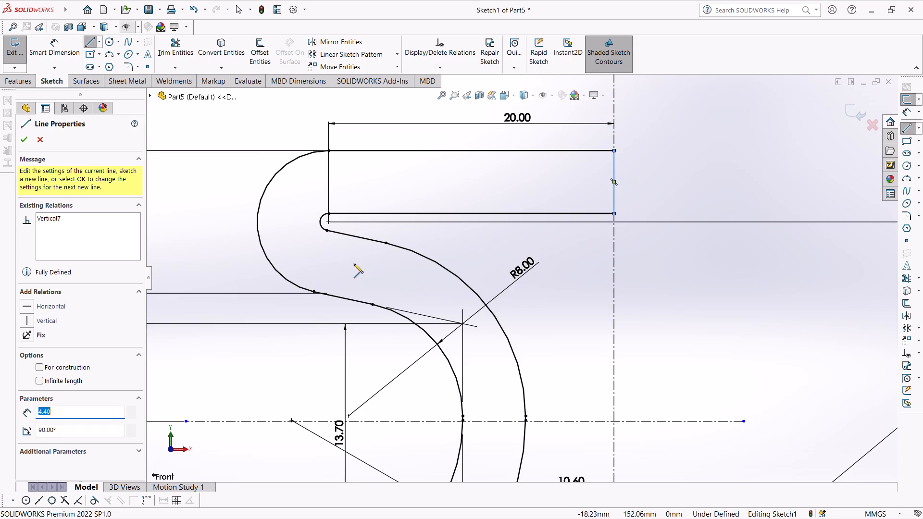
scroll(354, 264, "up", 1)
scroll(400, 266, "up", 3)
scroll(572, 216, "down", 6)
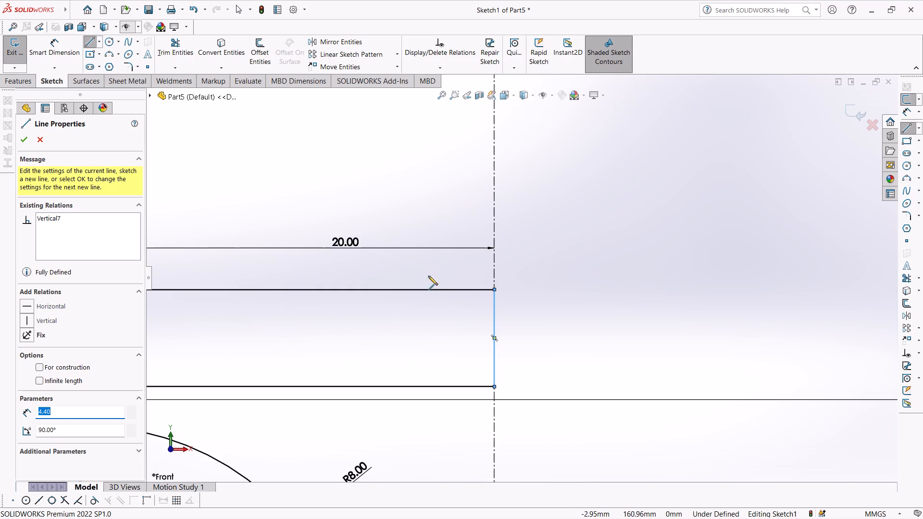
scroll(459, 320, "down", 3)
scroll(520, 408, "down", 4)
scroll(508, 390, "up", 7)
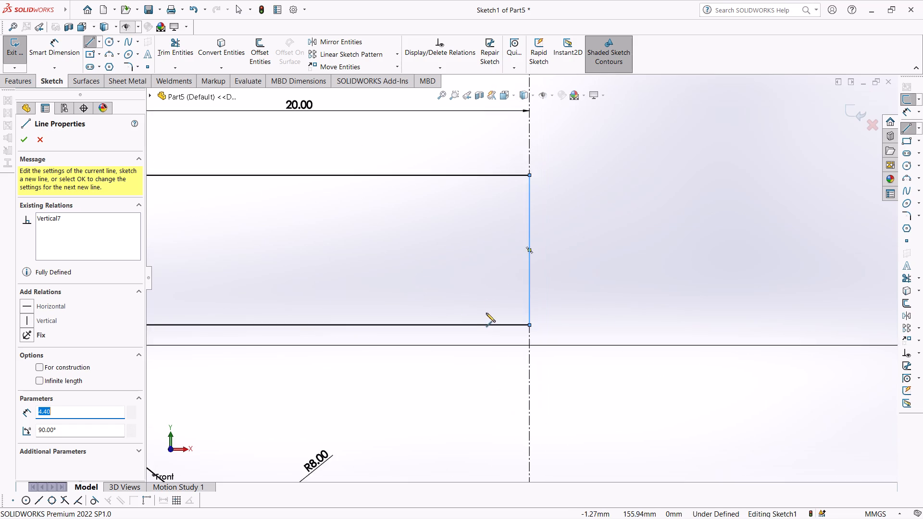
scroll(486, 313, "up", 11)
scroll(433, 395, "up", 6)
scroll(519, 384, "down", 6)
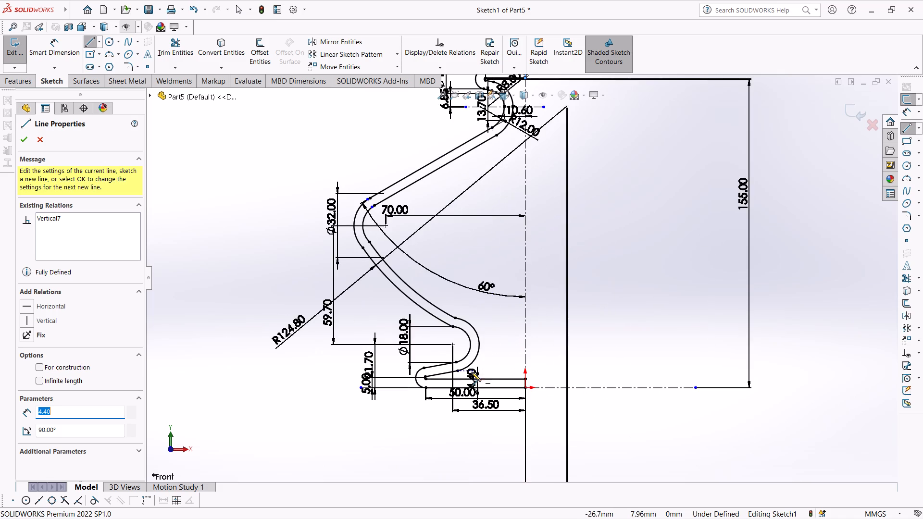
key("Escape")
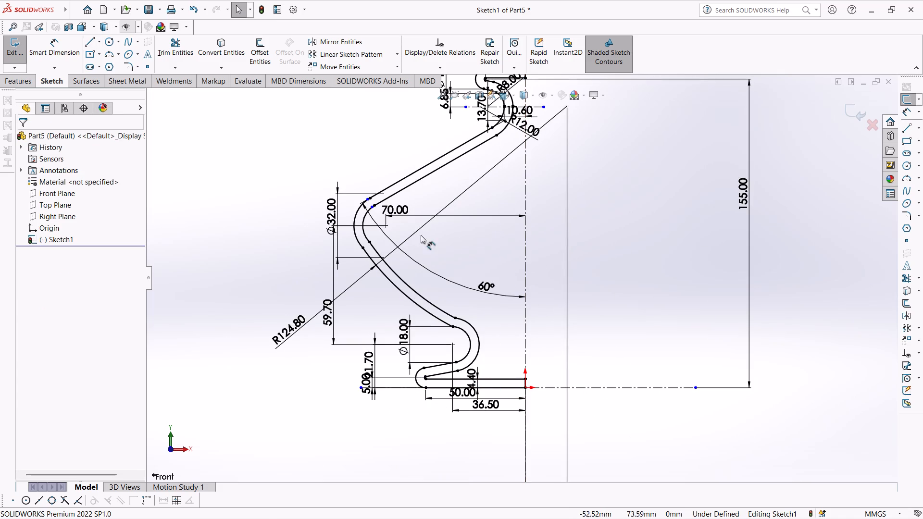
Delete the horizontal construction line crossing the neck arcs.
scroll(512, 107, "down", 5)
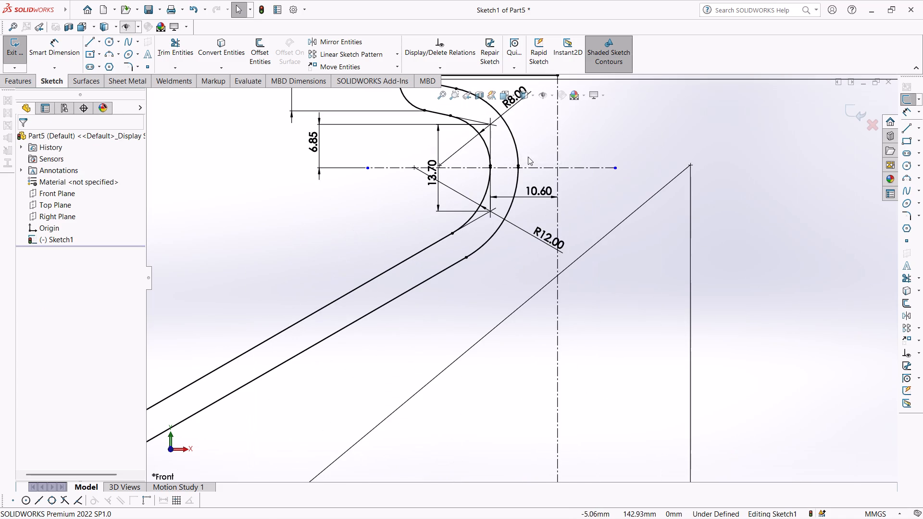
left_click(534, 167)
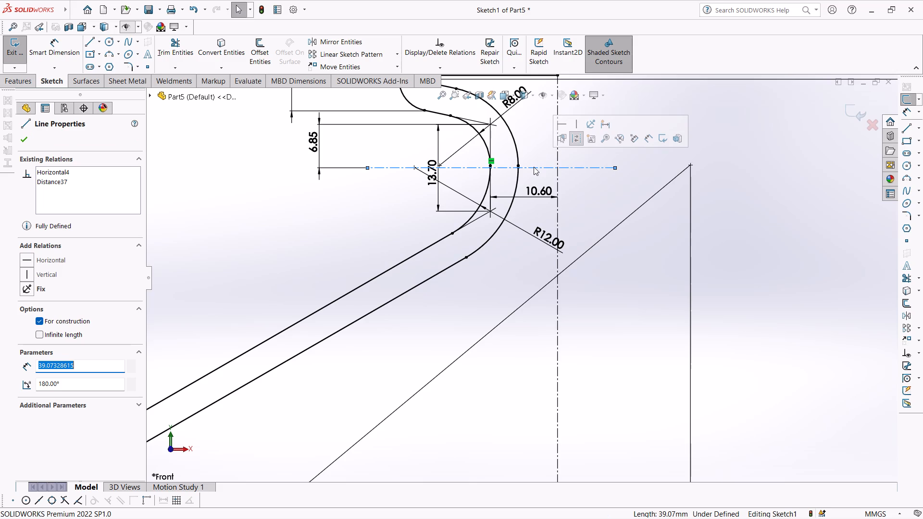
key("Delete")
left_click(389, 248)
Examine the neck arcs and the top lip for breaks in the inner and outer outlines.
scroll(489, 188, "up", 5)
scroll(496, 190, "down", 5)
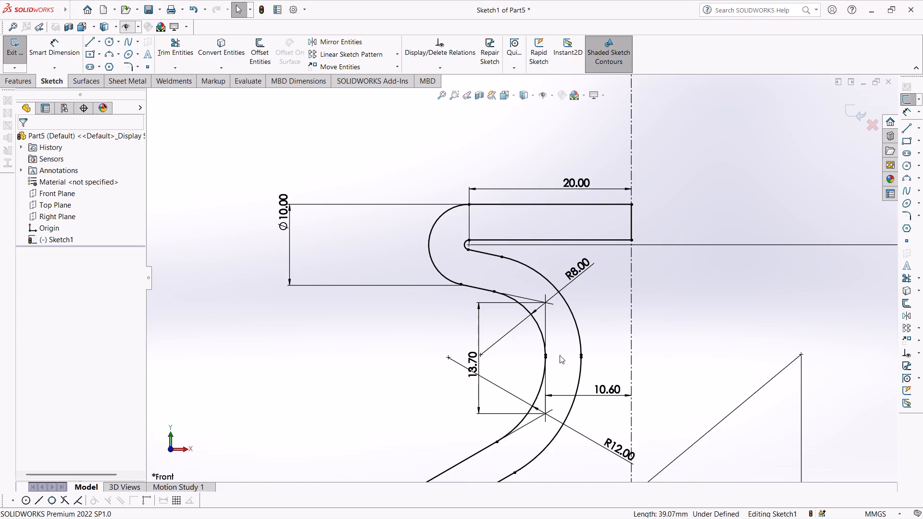
scroll(577, 361, "down", 6)
scroll(546, 297, "down", 4)
scroll(593, 262, "up", 6)
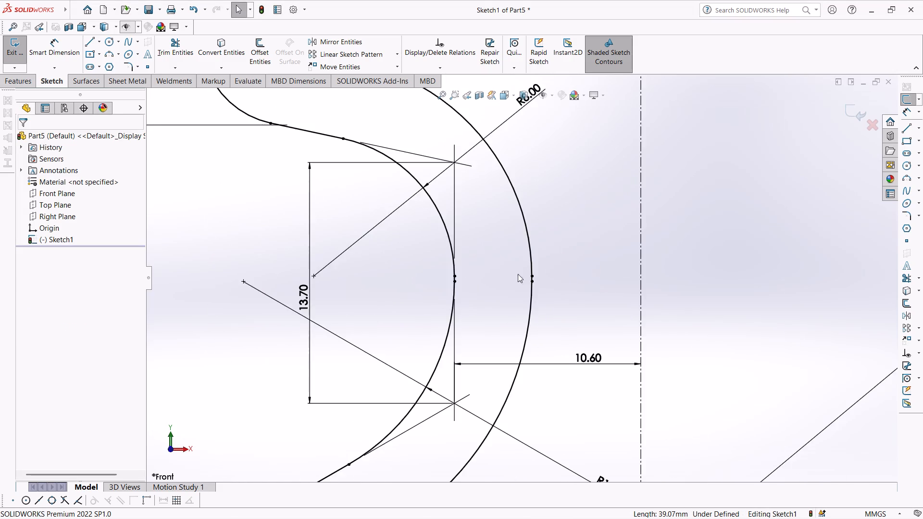
scroll(496, 281, "up", 5)
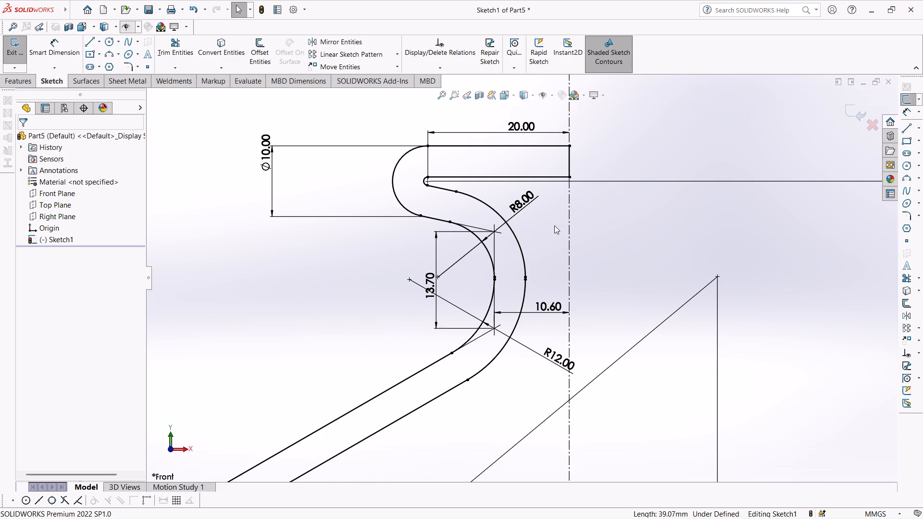
scroll(518, 312, "up", 2)
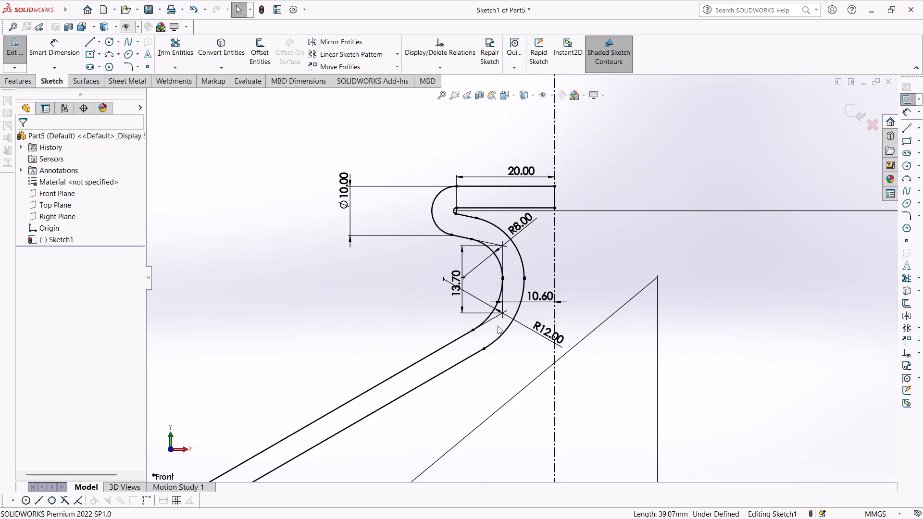
Trim the overshooting stubs of the outer and inner sloping lines where they meet the 32 mm diameter bend's arcs.
scroll(498, 326, "up", 4)
scroll(501, 311, "down", 4)
scroll(374, 383, "up", 6)
scroll(464, 307, "down", 5)
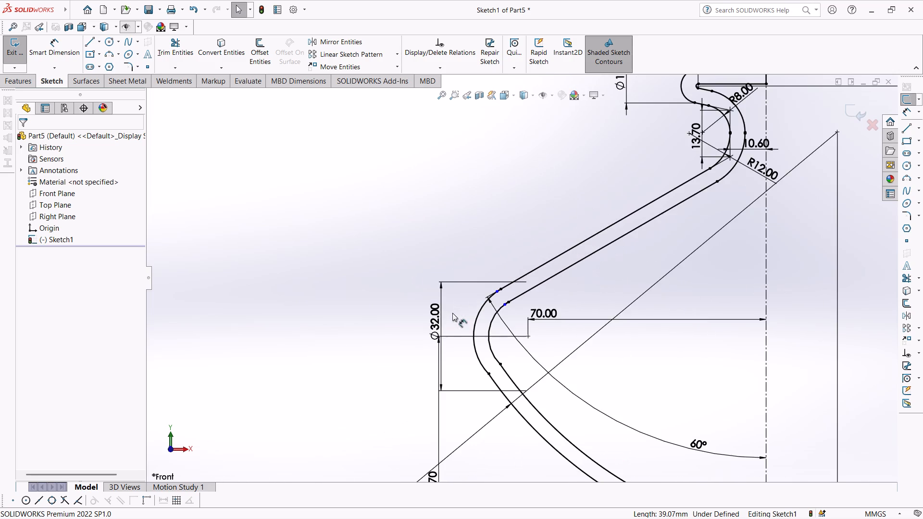
scroll(496, 294, "down", 6)
scroll(531, 312, "down", 5)
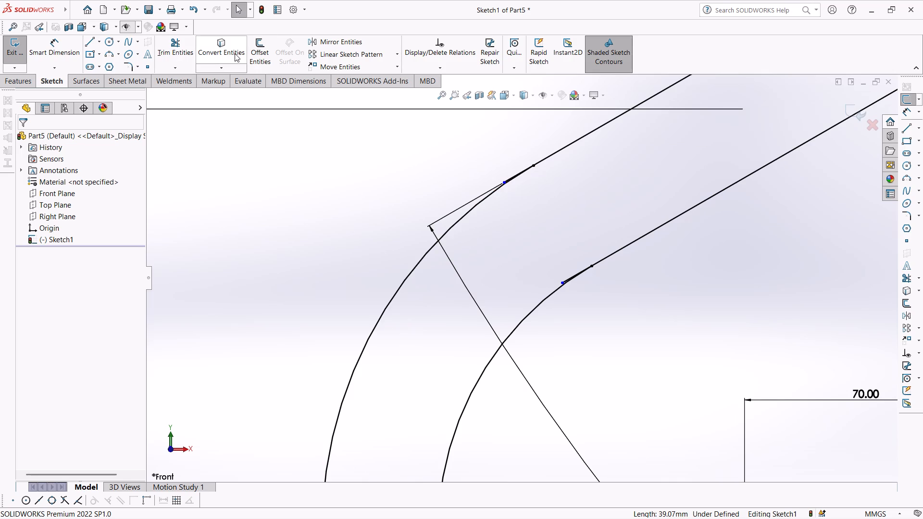
left_click(174, 49)
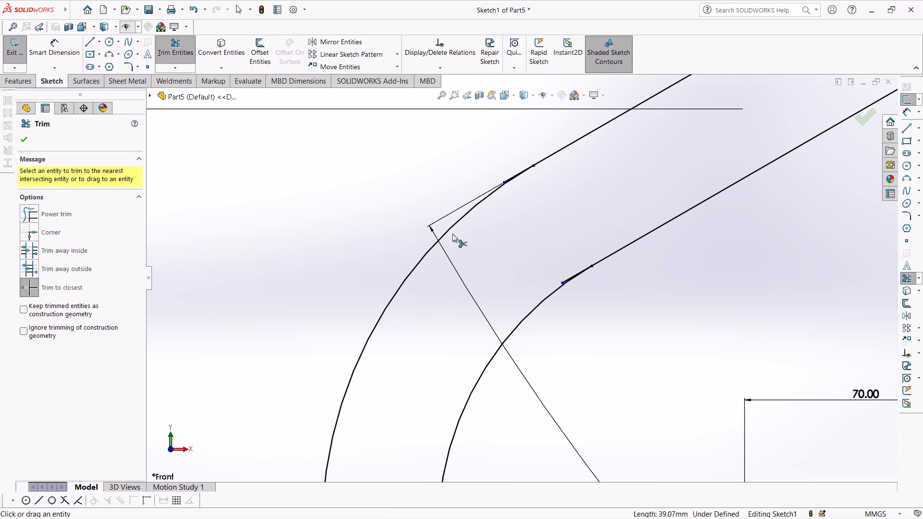
scroll(453, 216, "down", 1)
scroll(516, 175, "down", 7)
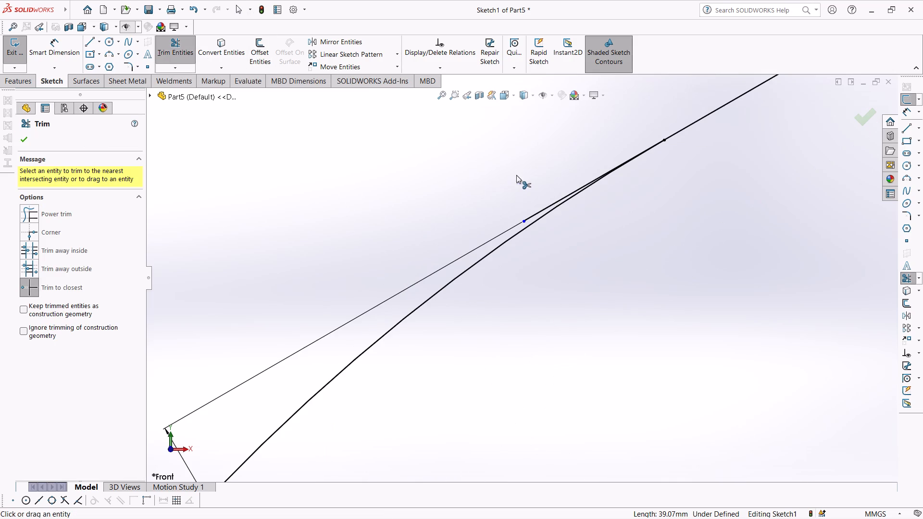
left_click(557, 246)
scroll(556, 246, "up", 8)
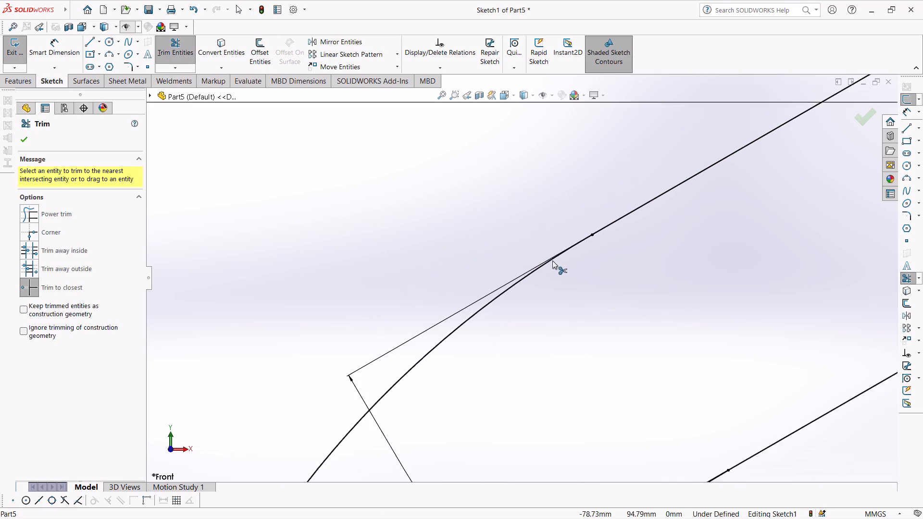
scroll(552, 260, "up", 2)
scroll(579, 364, "down", 5)
left_click(593, 383)
scroll(593, 372, "up", 2)
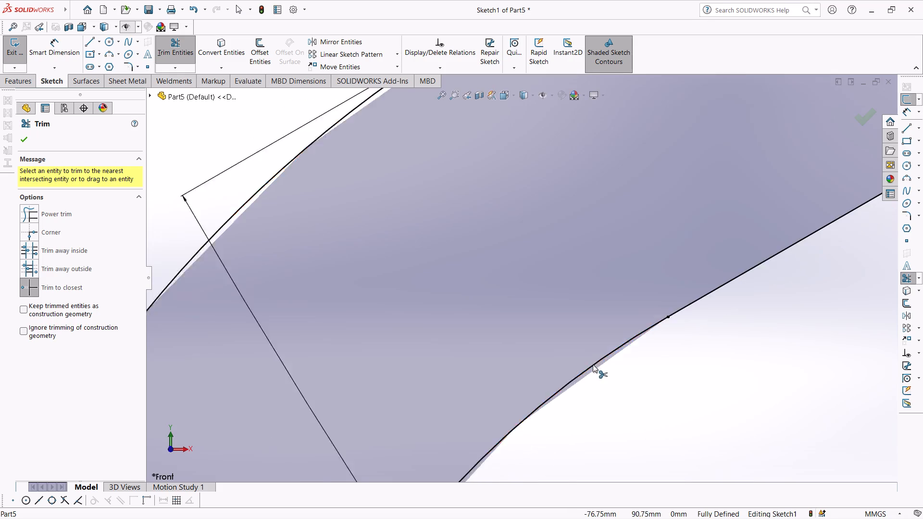
scroll(593, 364, "up", 12)
left_click(29, 146)
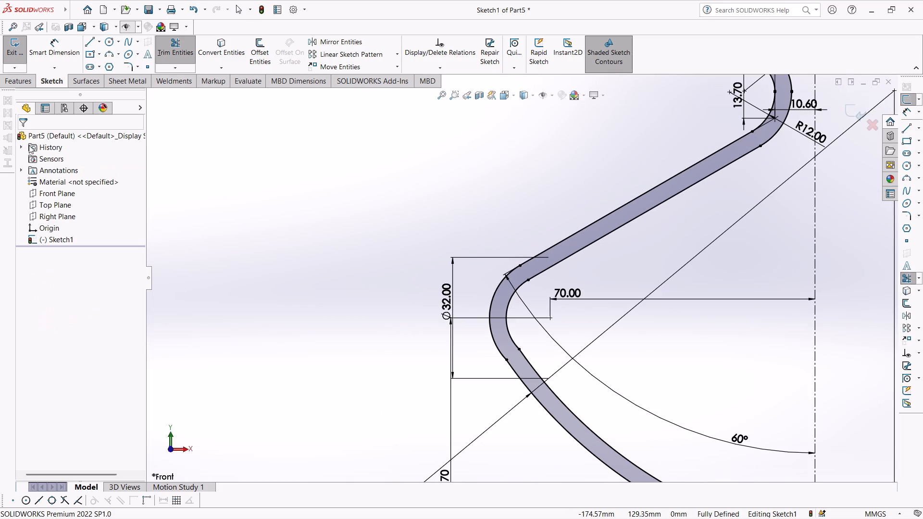
Exit the sketch and revolve the closed wall profile 360° about the vertical centerline.
scroll(383, 244, "up", 4)
left_click(19, 60)
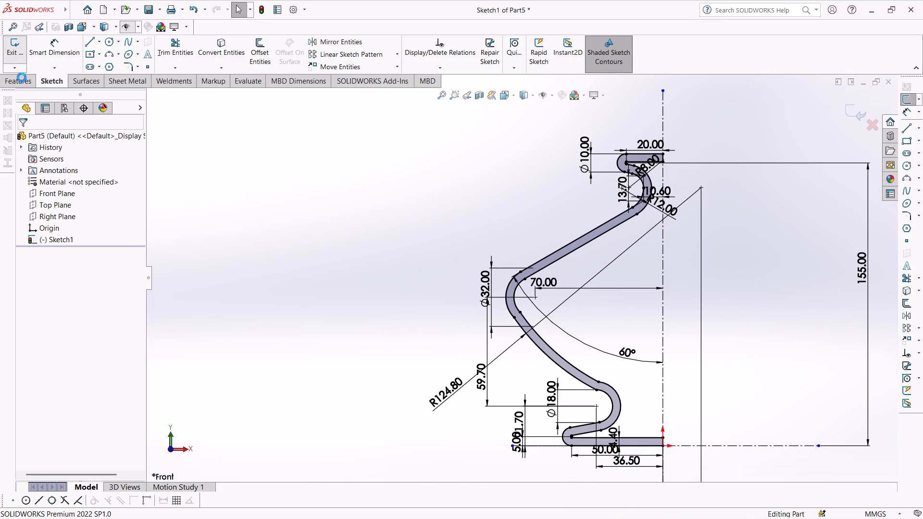
left_click(22, 78)
left_click_drag(49, 53, 56, 61)
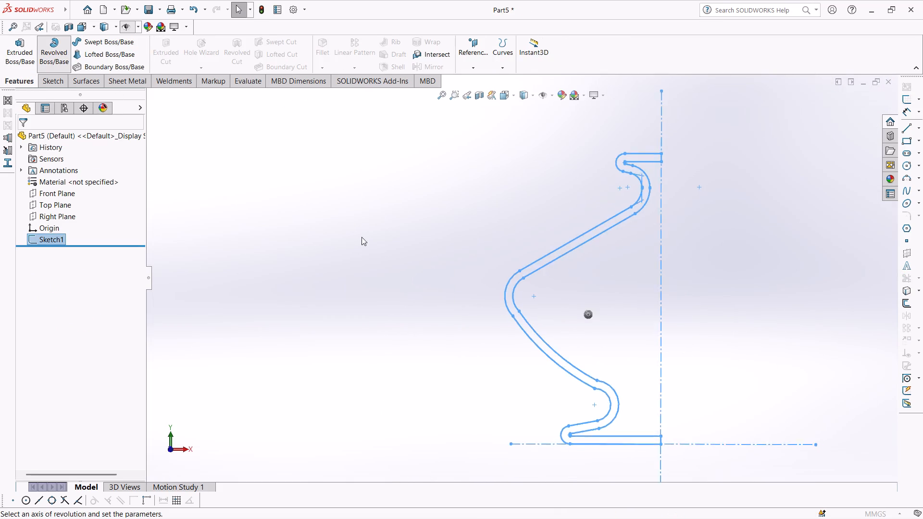
left_click(523, 260)
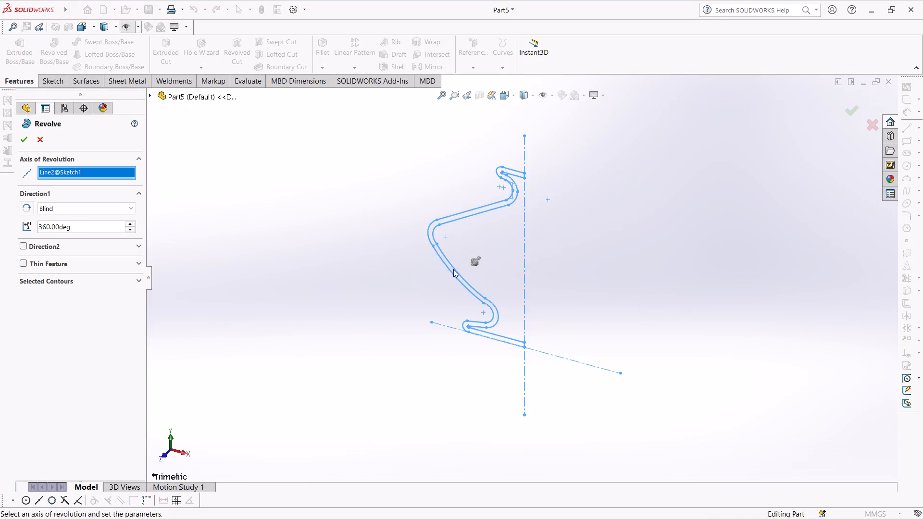
middle_click_drag(333, 280, 267, 252)
scroll(333, 279, "up", 1)
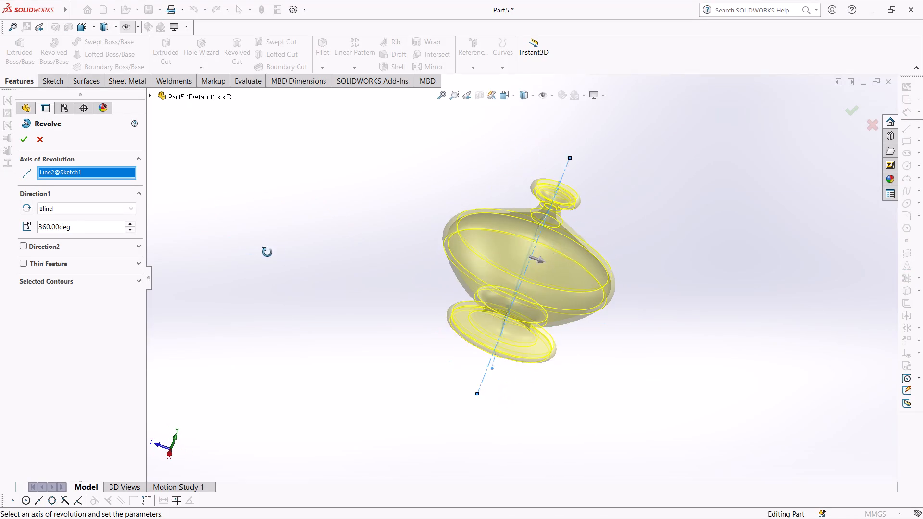
middle_click_drag(267, 252, 280, 252)
left_click(22, 139)
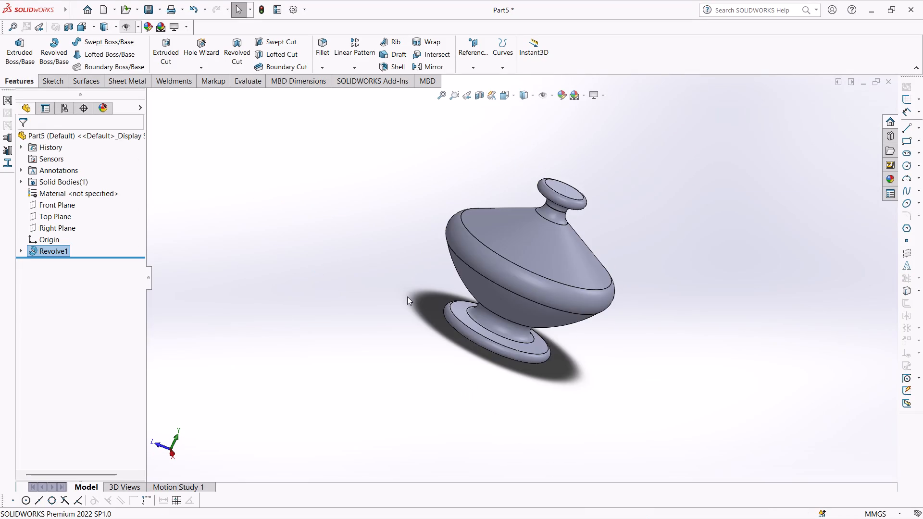
Reopen the revolve's sketch and draw a vertical line about 14.75 mm long across both horizontal lines of the top lip.
middle_click_drag(411, 294, 297, 264)
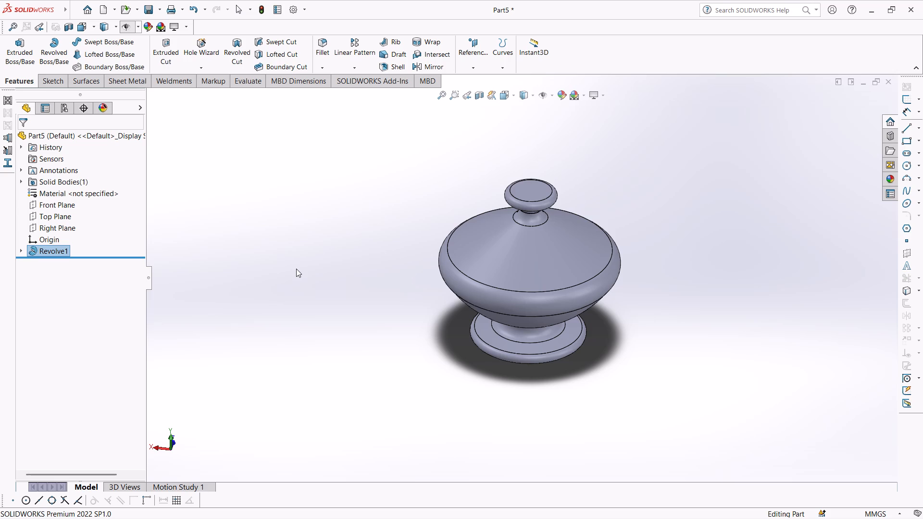
left_click(21, 251)
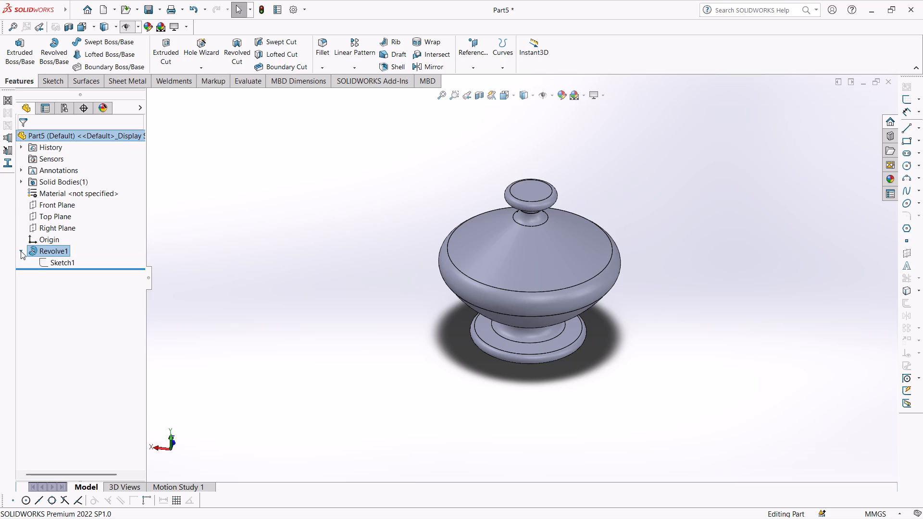
left_click(41, 258)
left_click(51, 230)
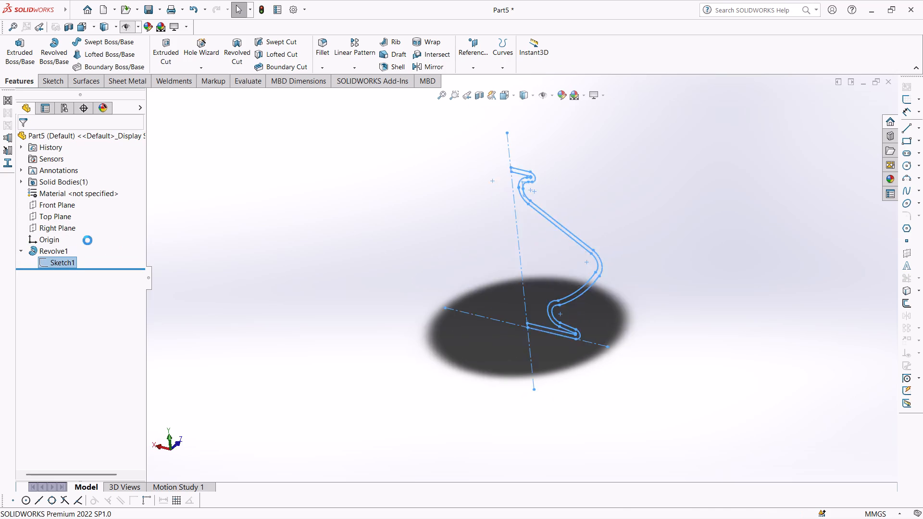
scroll(518, 88, "up", 4)
scroll(505, 158, "up", 1)
scroll(515, 190, "down", 5)
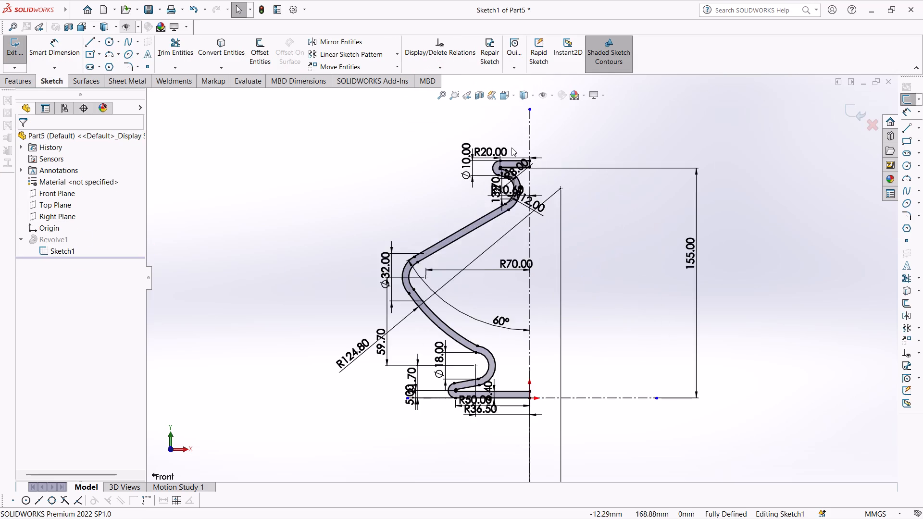
scroll(511, 148, "down", 6)
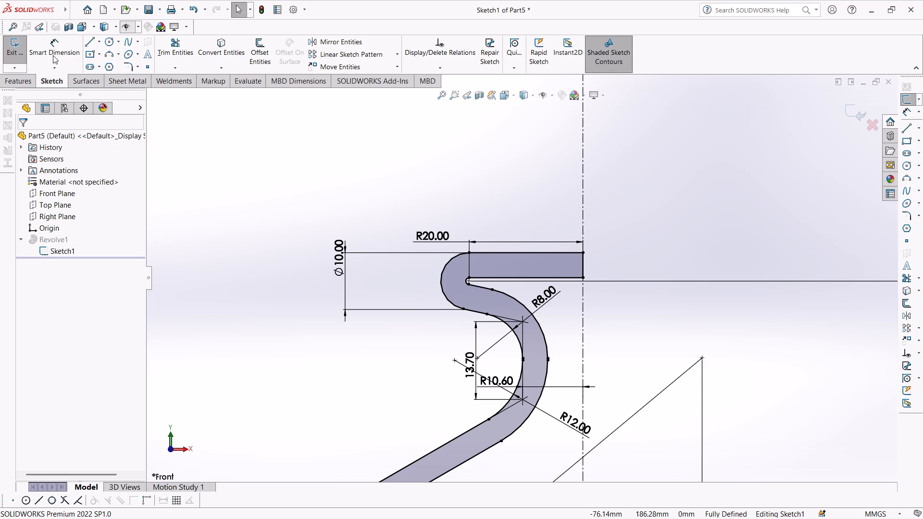
left_click(90, 42)
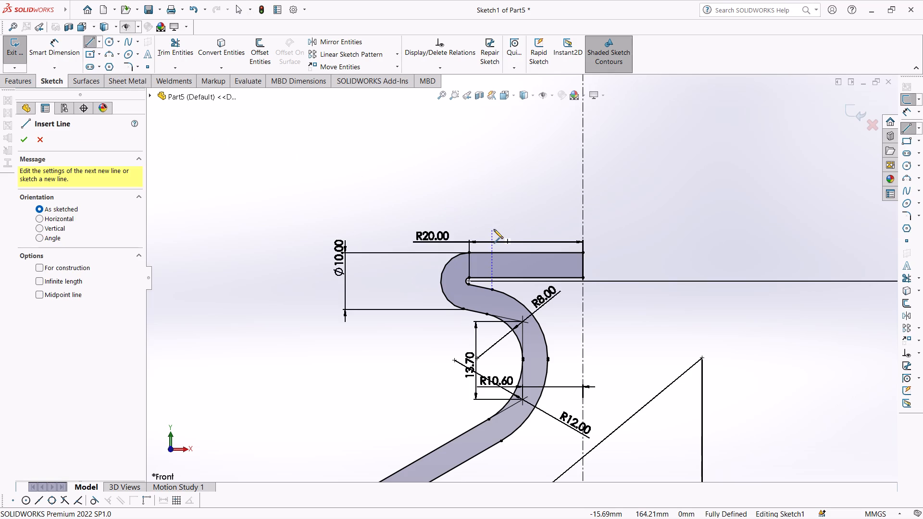
left_click(512, 206)
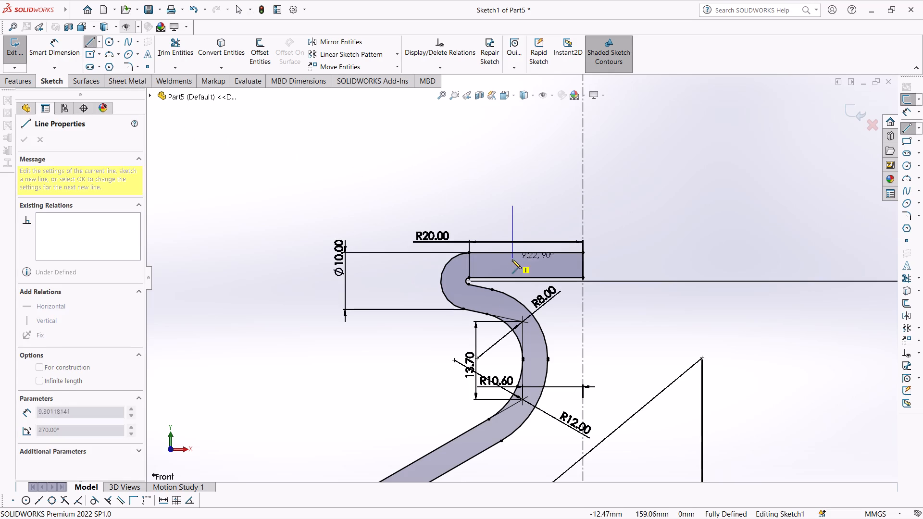
left_click(514, 289)
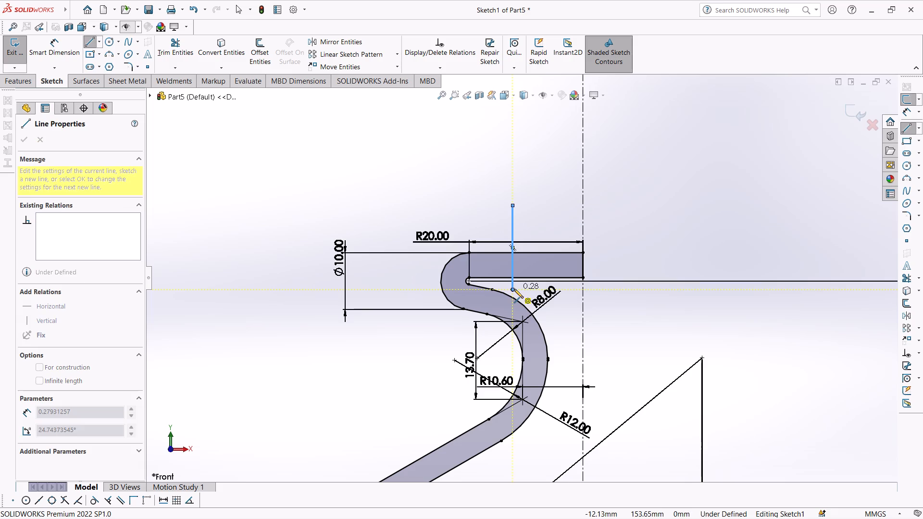
key("Escape")
Dimension the new vertical line 8.9 mm from the vertical centerline.
left_click_drag(61, 48, 75, 55)
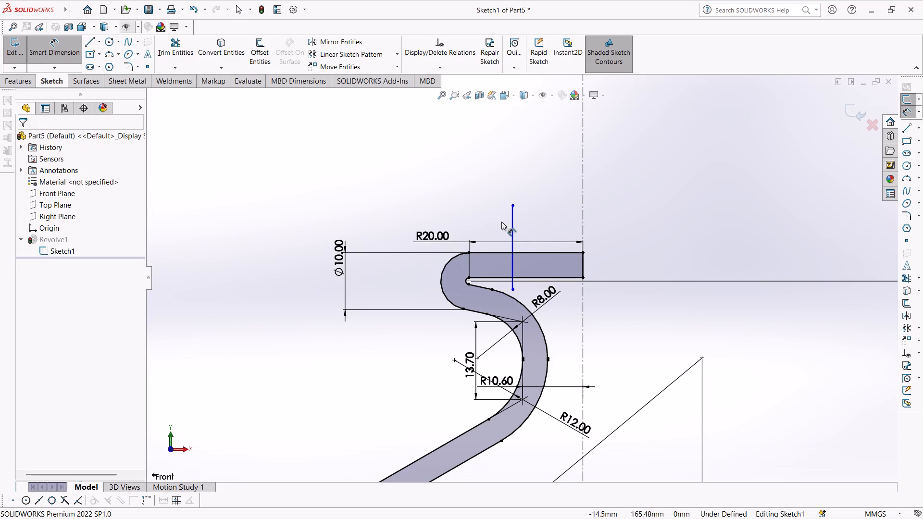
left_click(514, 220)
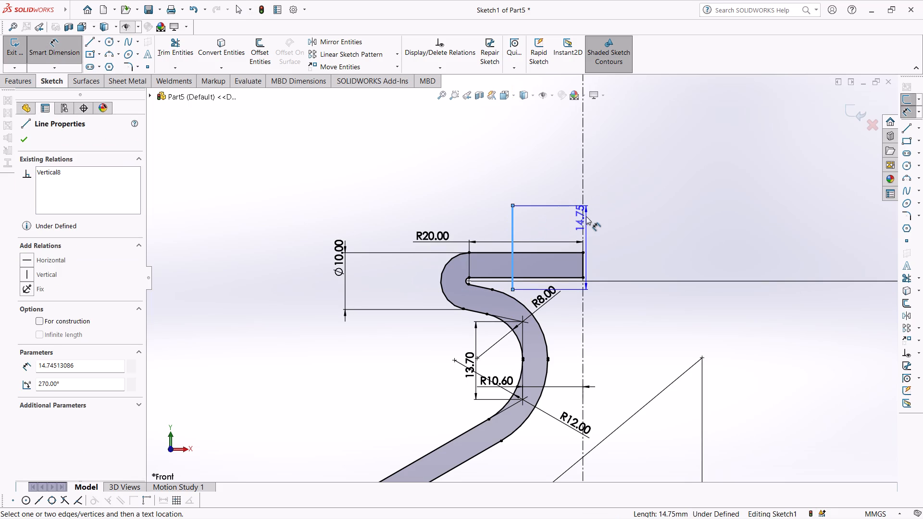
left_click(582, 213)
left_click(561, 182)
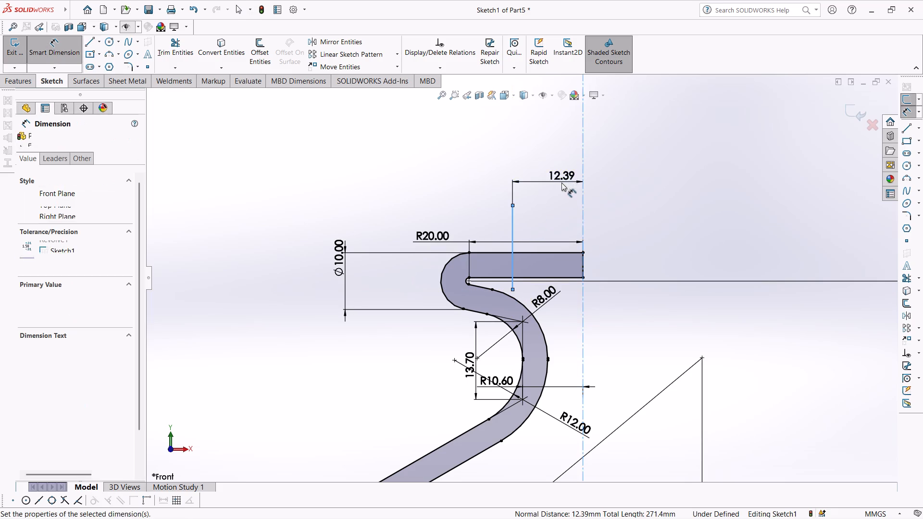
key("5")
key("BackSpace")
type("8.9")
key("Return")
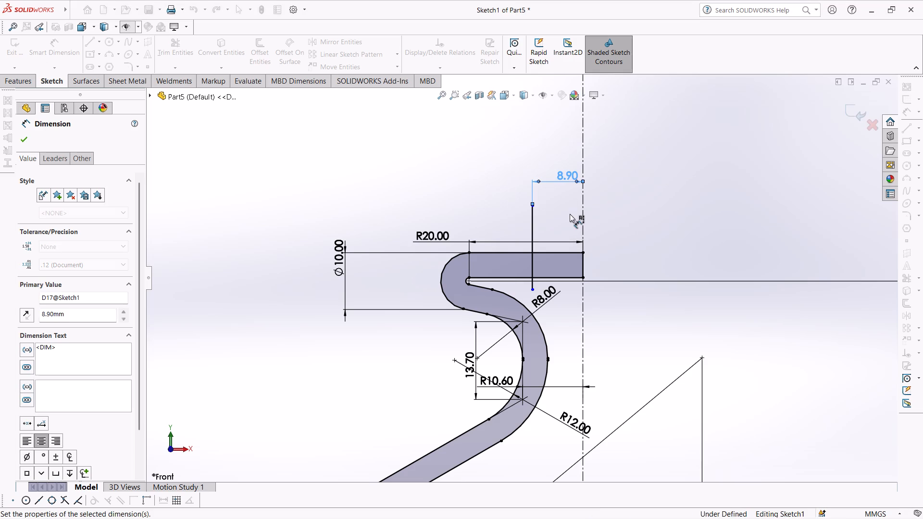
Trim the top lip's closed end back to the new vertical line, remove that line's overshooting ends, and exit the sketch.
left_click(175, 39)
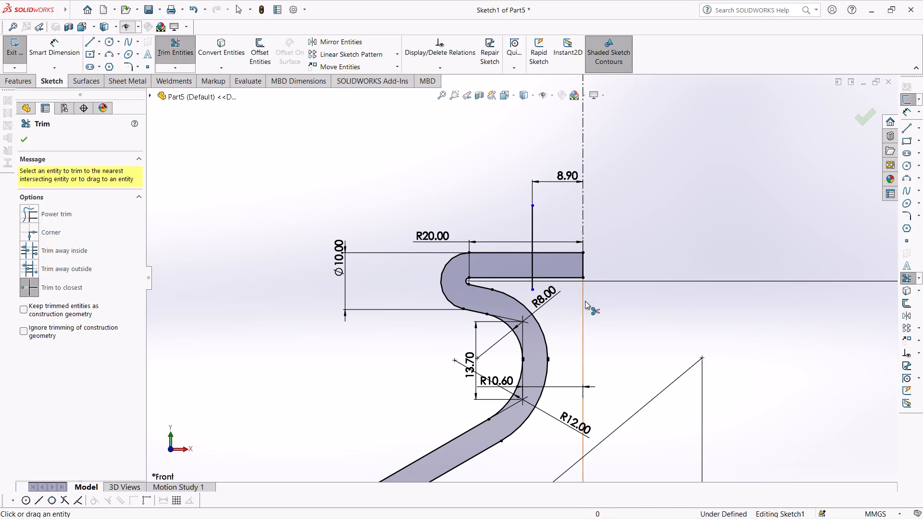
left_click(557, 253)
left_click(584, 264)
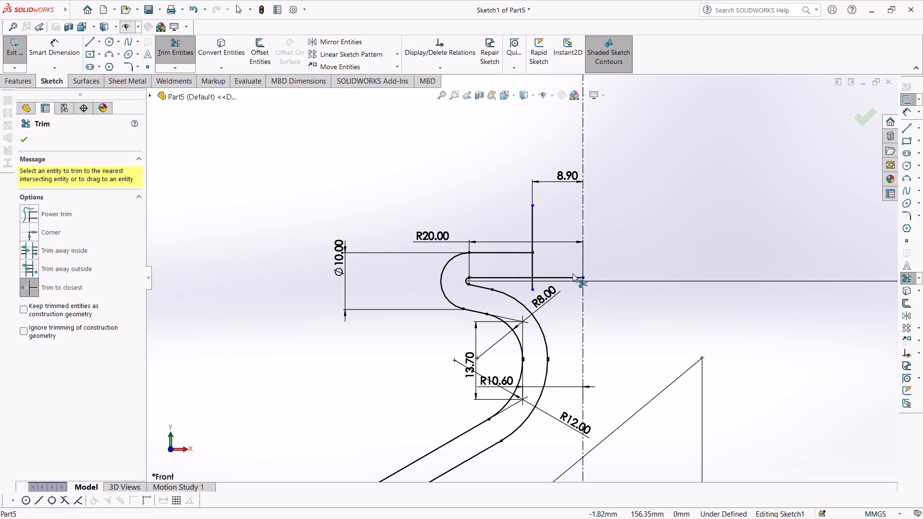
left_click(571, 275)
left_click(532, 283)
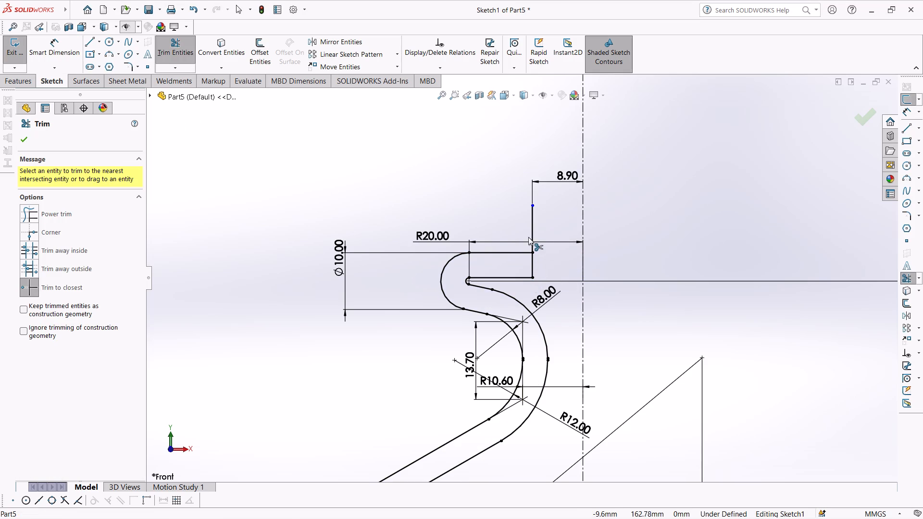
left_click(530, 233)
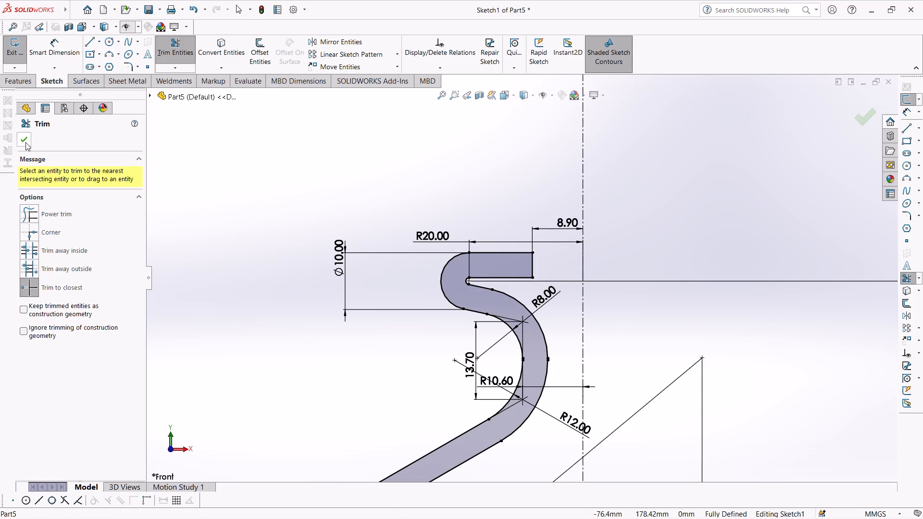
left_click(25, 142)
left_click(17, 51)
Examine the rebuilt revolved body and its top opening from above and from the sides.
scroll(368, 308, "up", 4)
middle_click_drag(460, 324, 463, 428)
scroll(503, 315, "up", 1)
middle_click_drag(503, 315, 498, 403)
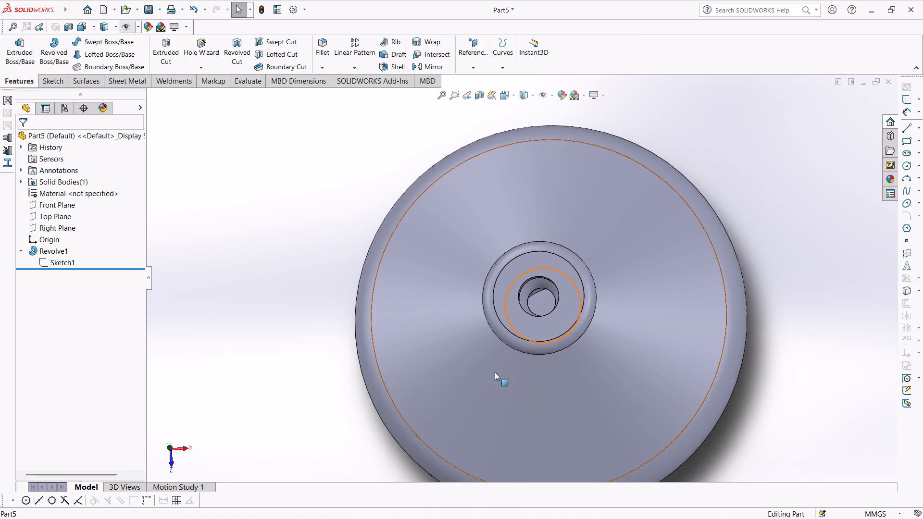
middle_click_drag(495, 372, 526, 159)
scroll(526, 159, "up", 4)
middle_click_drag(458, 291, 542, 296)
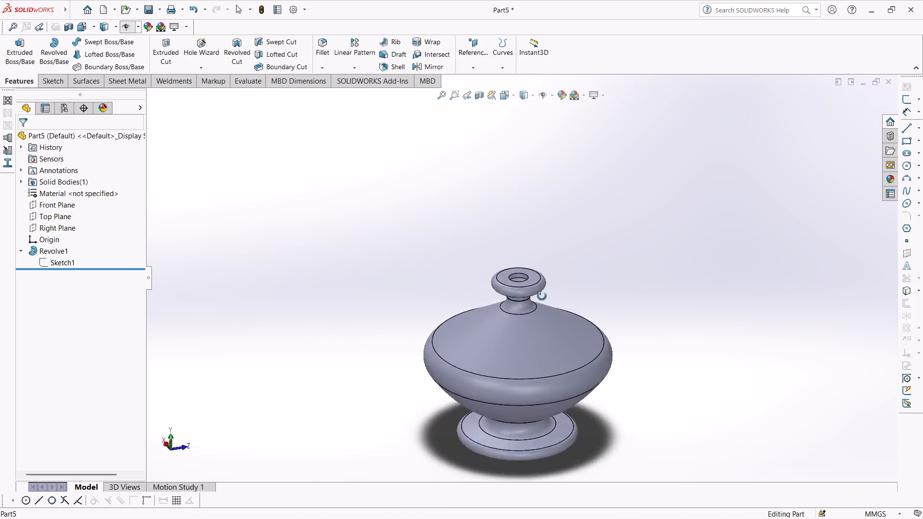
middle_click_drag(542, 296, 499, 365)
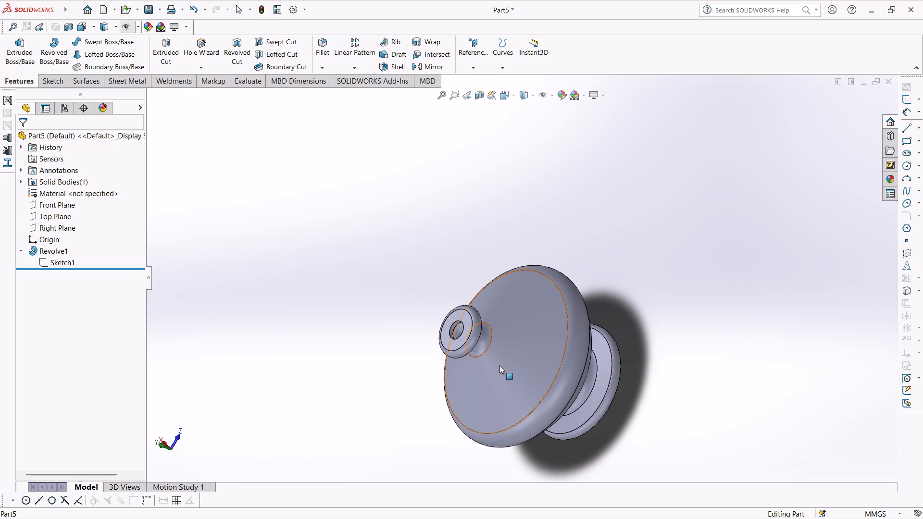
Save the part as jar in the internship folder.
key("ctrl+s")
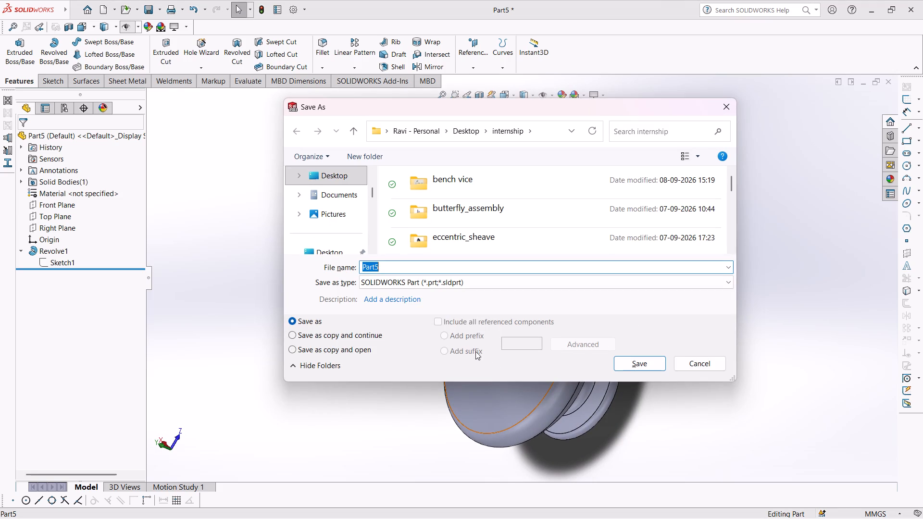
type("ja")
key("e")
key("BackSpace")
key("r")
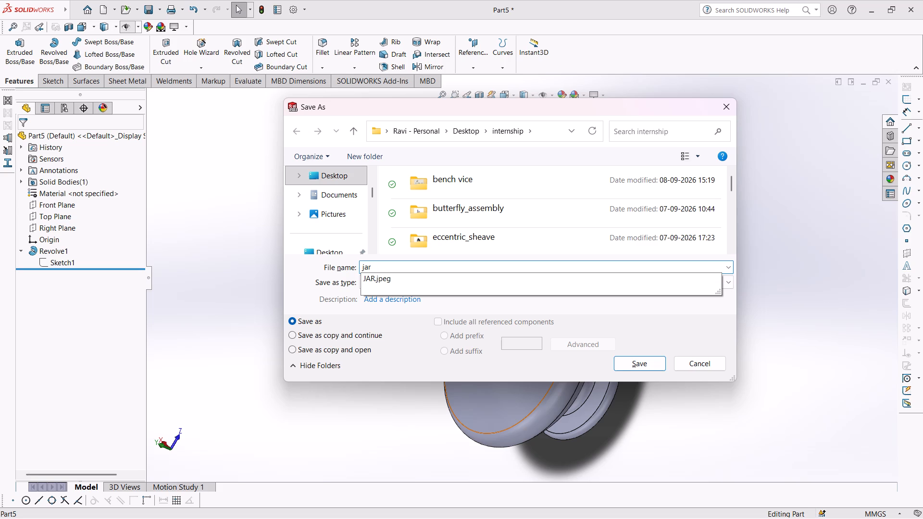
left_click(635, 362)
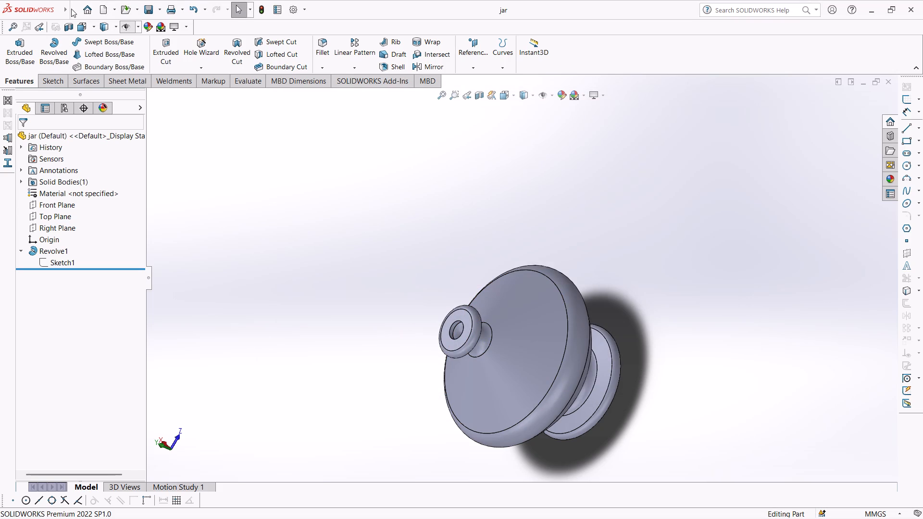
Create a drawing from the jar part on a standard A3 (ISO) sheet.
left_click(83, 9)
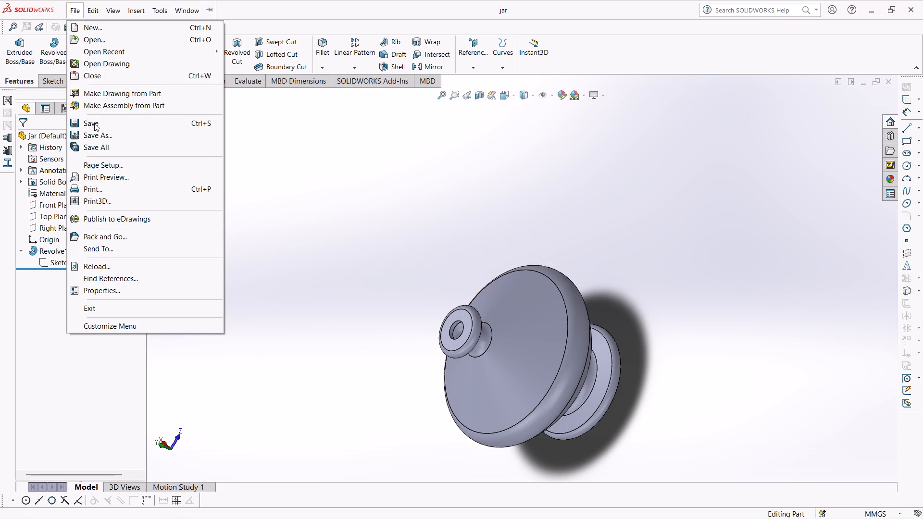
left_click(87, 94)
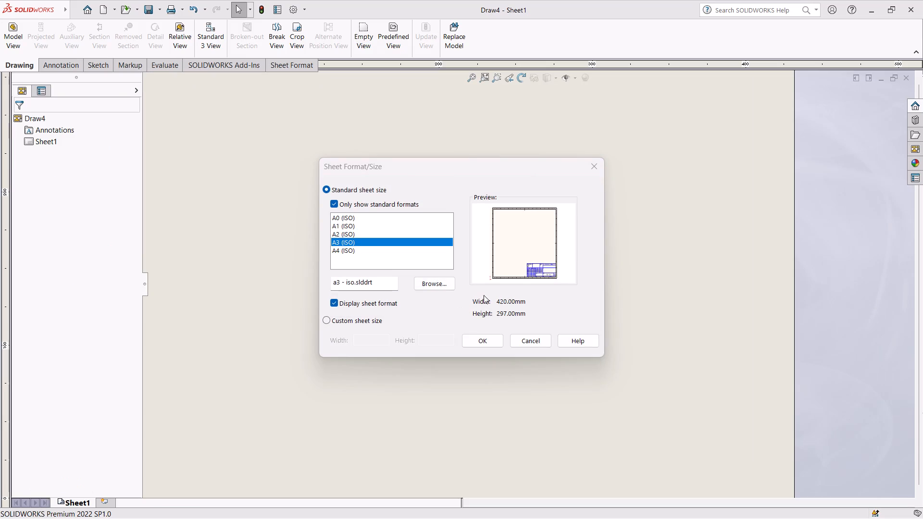
left_click(483, 339)
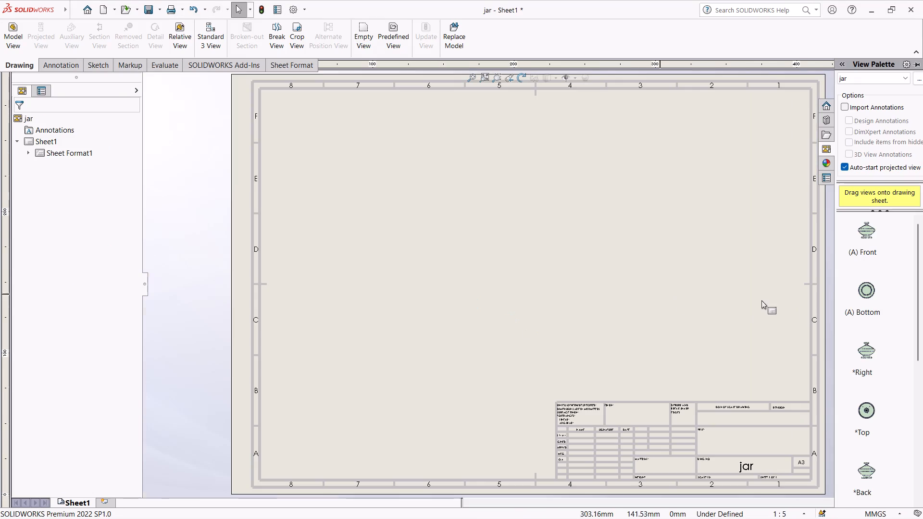
Place the jar's front view mid-sheet, with diagonal projected views toward the sheet's lower-left and upper-right corners.
left_click_drag(863, 239, 519, 270)
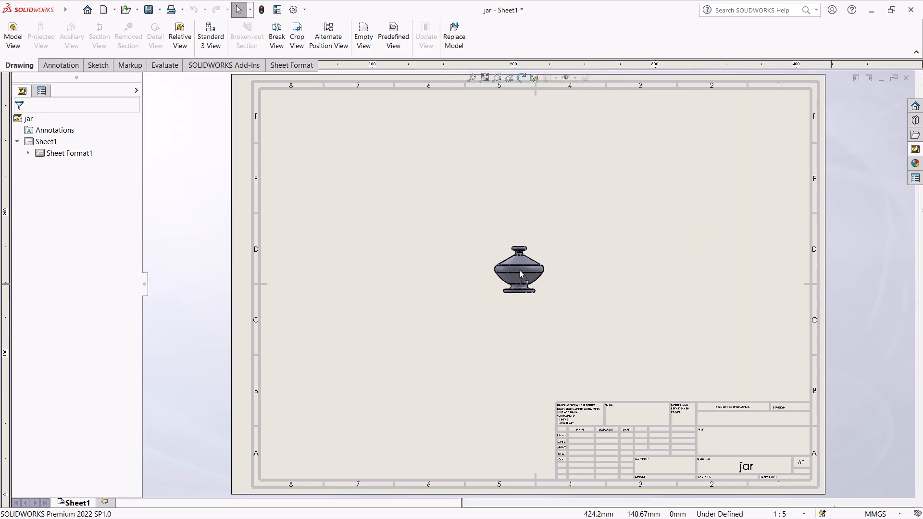
left_click_drag(519, 270, 519, 268)
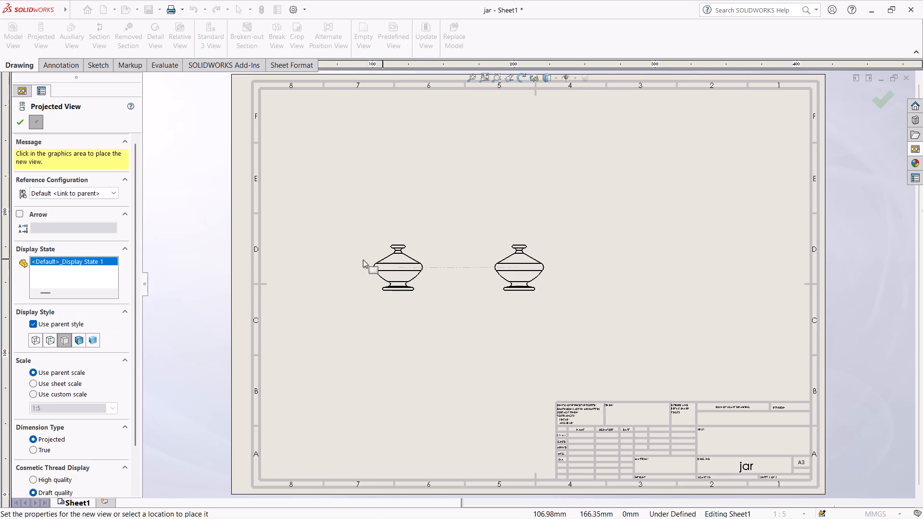
left_click(374, 428)
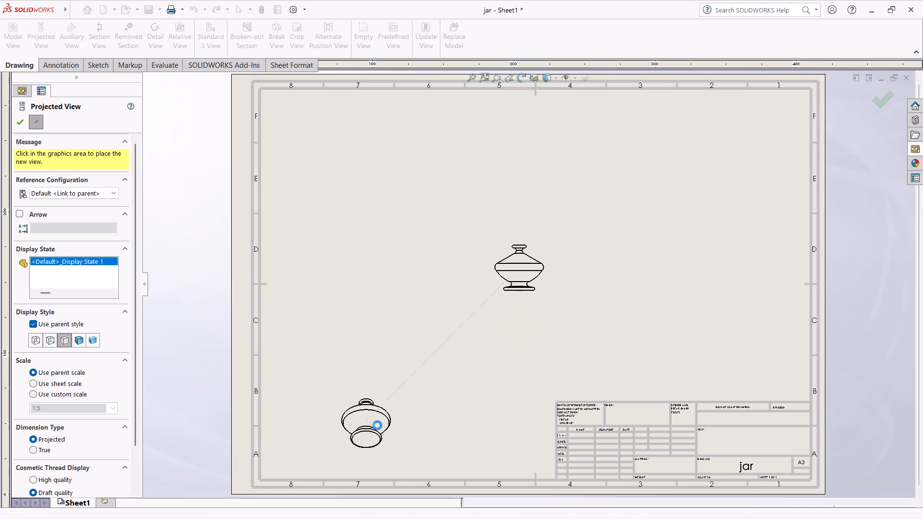
left_click_drag(676, 140, 671, 157)
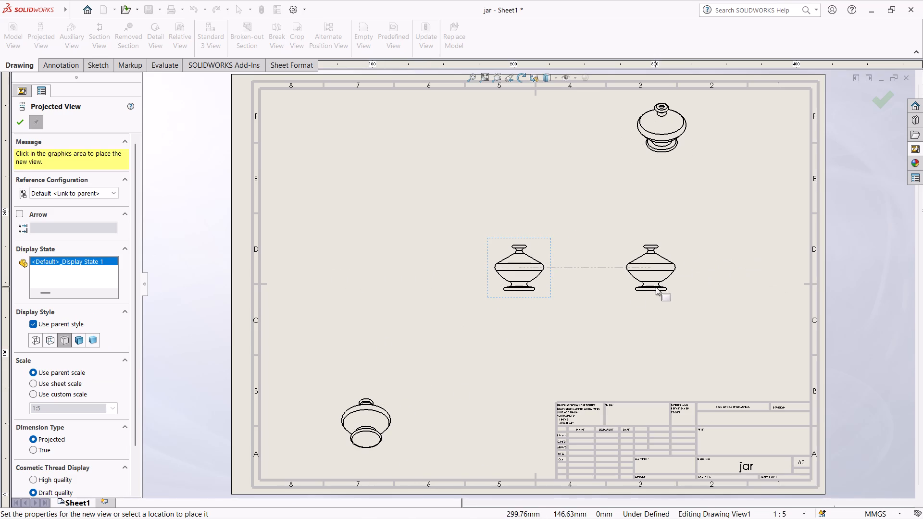
left_click(18, 122)
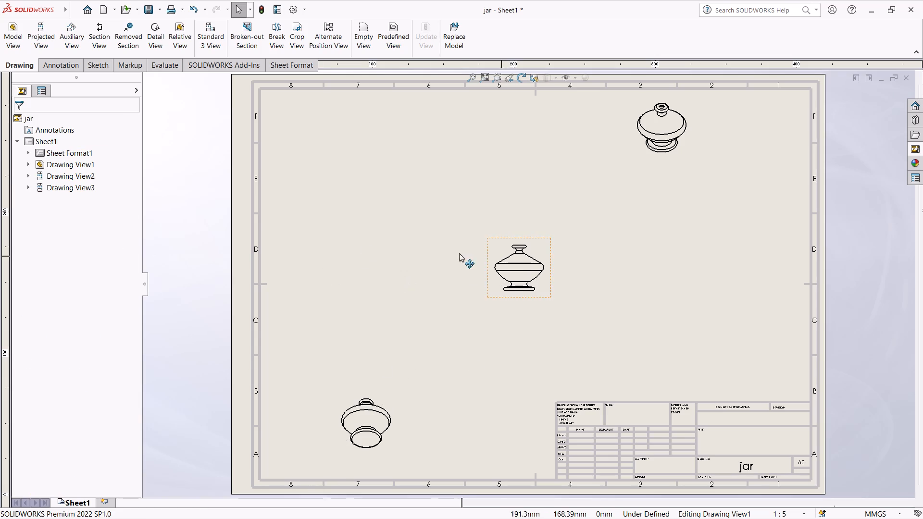
Create a section view with a horizontal cutting line across the front view's widest part and place it below that view.
left_click(94, 30)
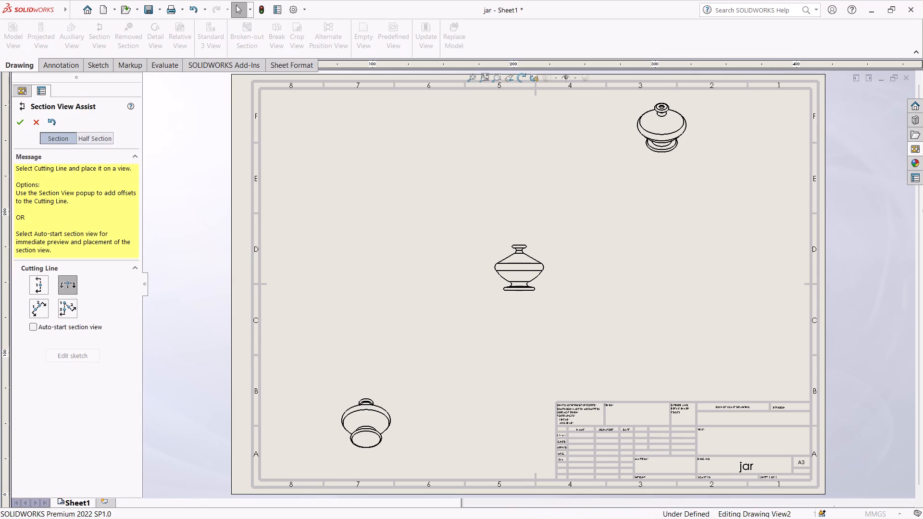
left_click(524, 267)
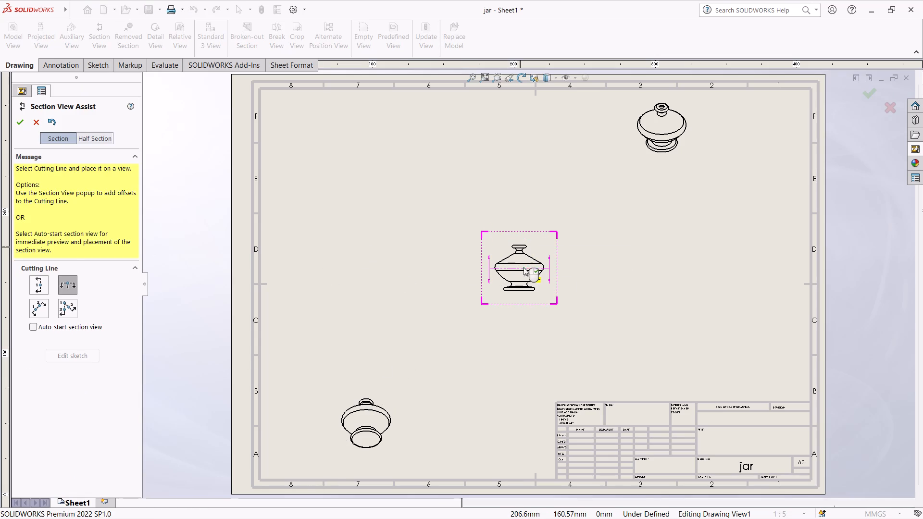
left_click(607, 260)
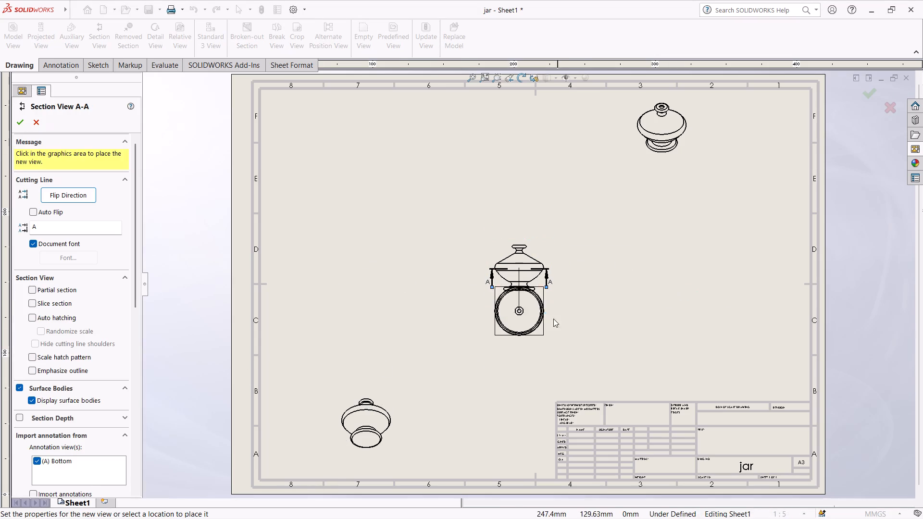
left_click(525, 373)
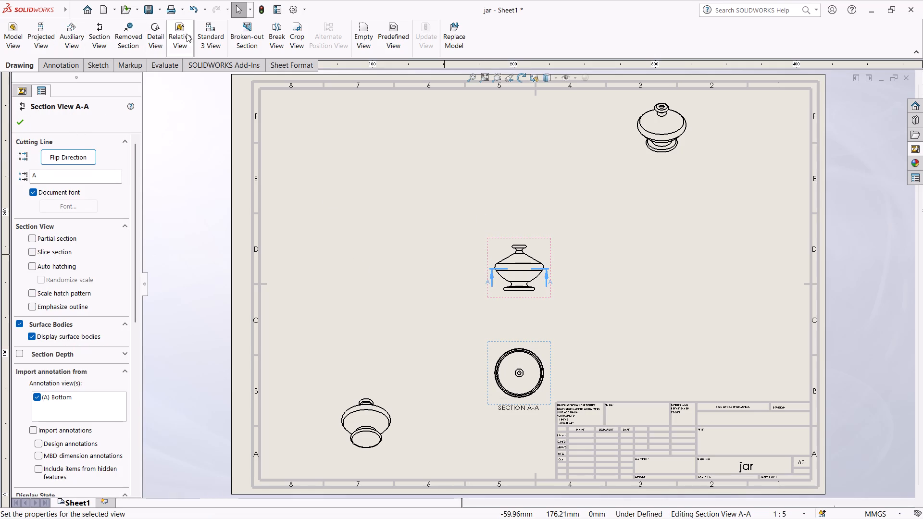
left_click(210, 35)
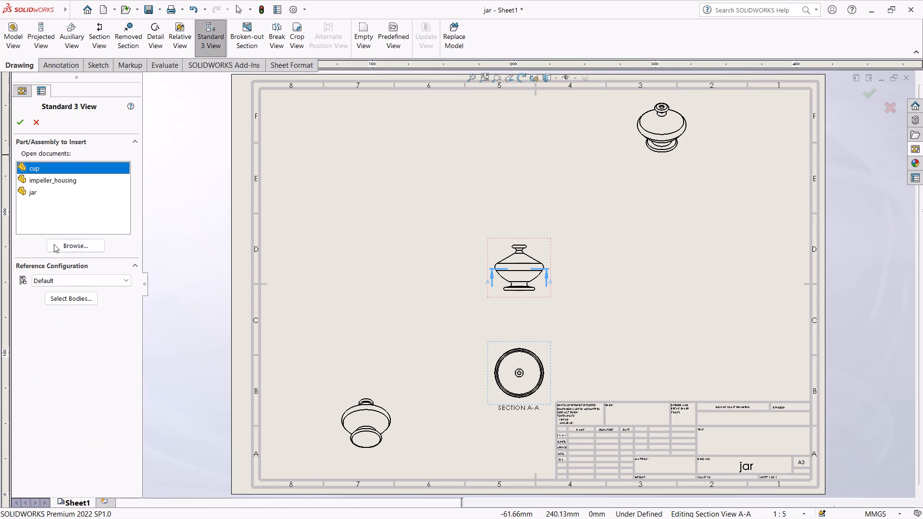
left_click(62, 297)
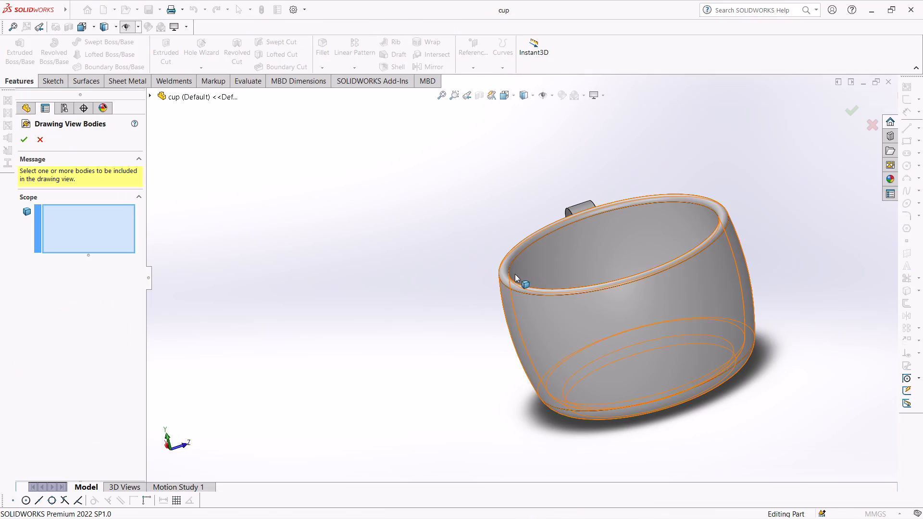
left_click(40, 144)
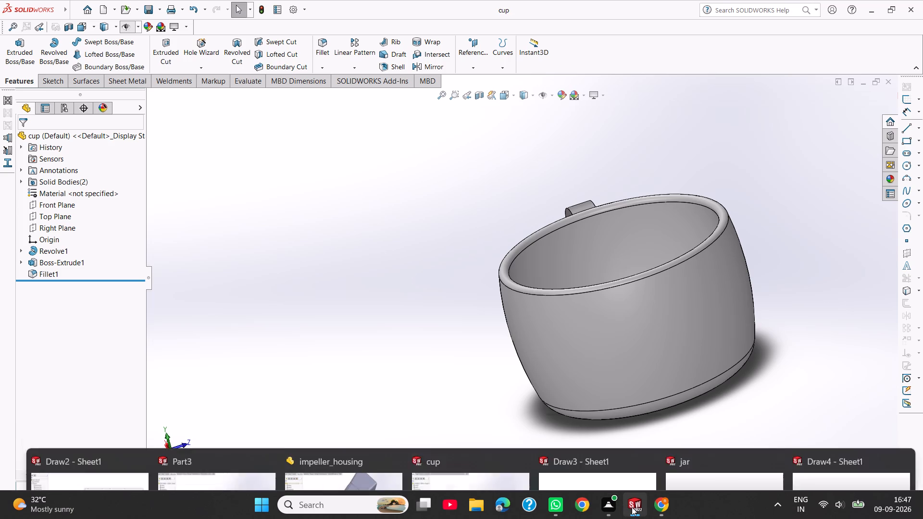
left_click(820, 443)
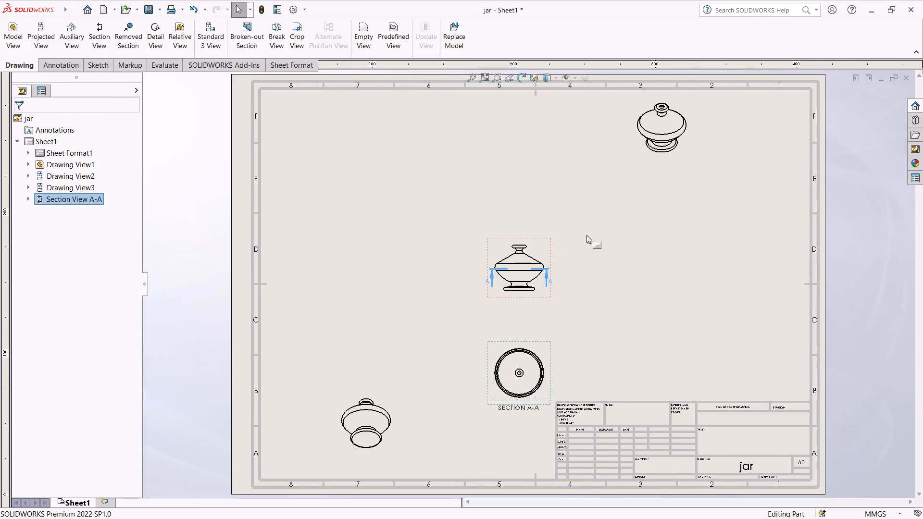
Create a section view with a vertical cutting line through the front view's centre and place it to the left of that view.
scroll(586, 235, "down", 2)
scroll(588, 243, "up", 3)
scroll(585, 176, "up", 1)
scroll(586, 171, "down", 5)
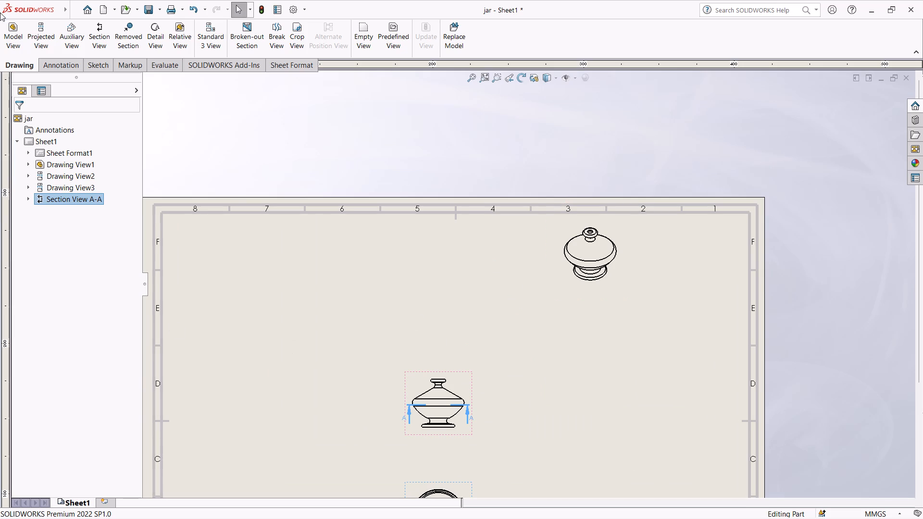
left_click(92, 35)
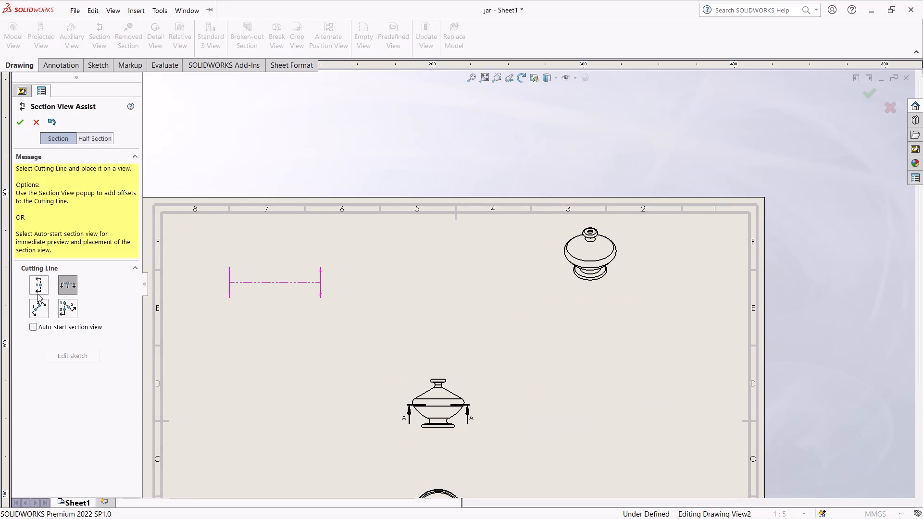
left_click(37, 291)
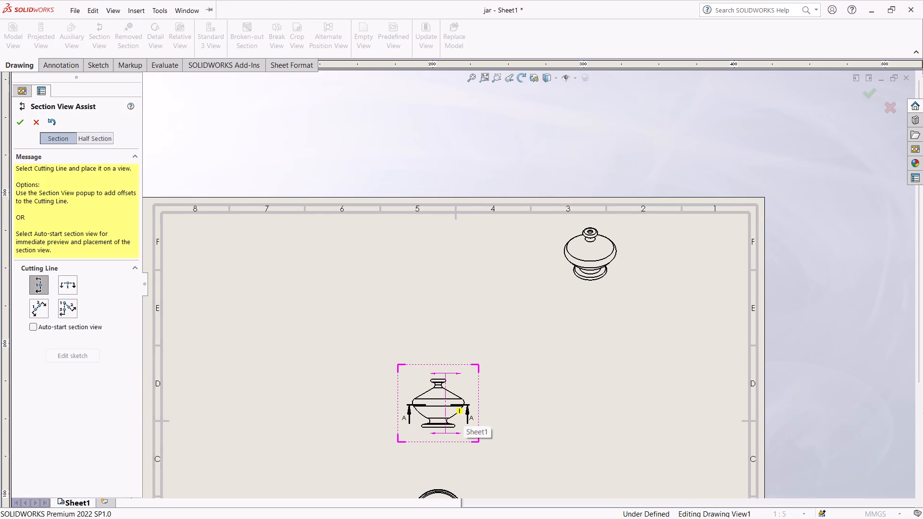
left_click(436, 380)
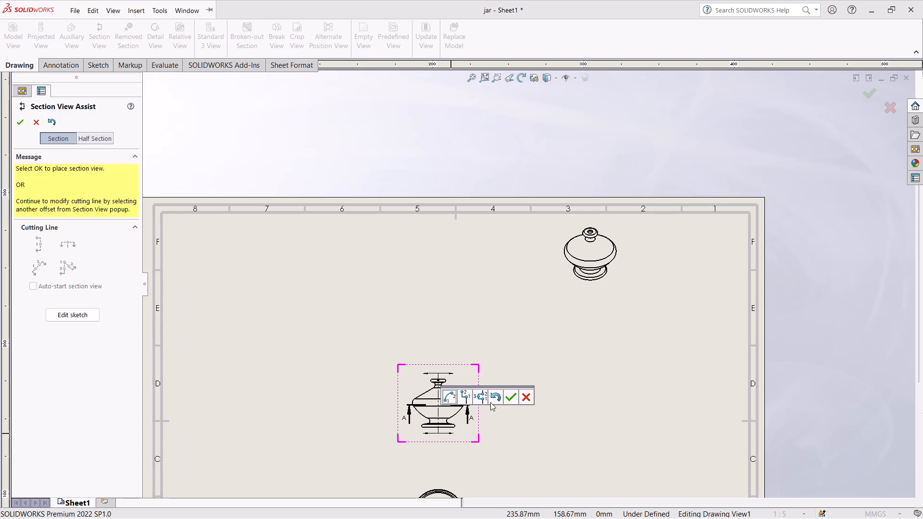
left_click(508, 398)
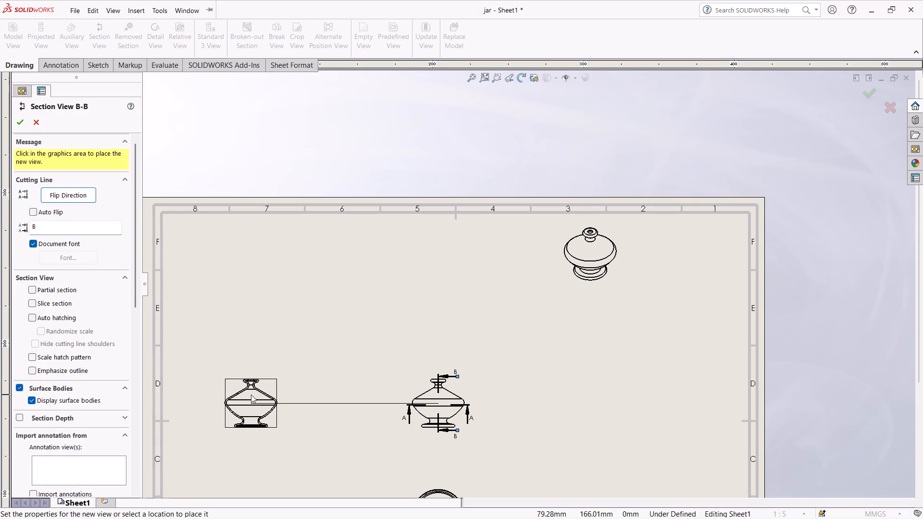
left_click(249, 397)
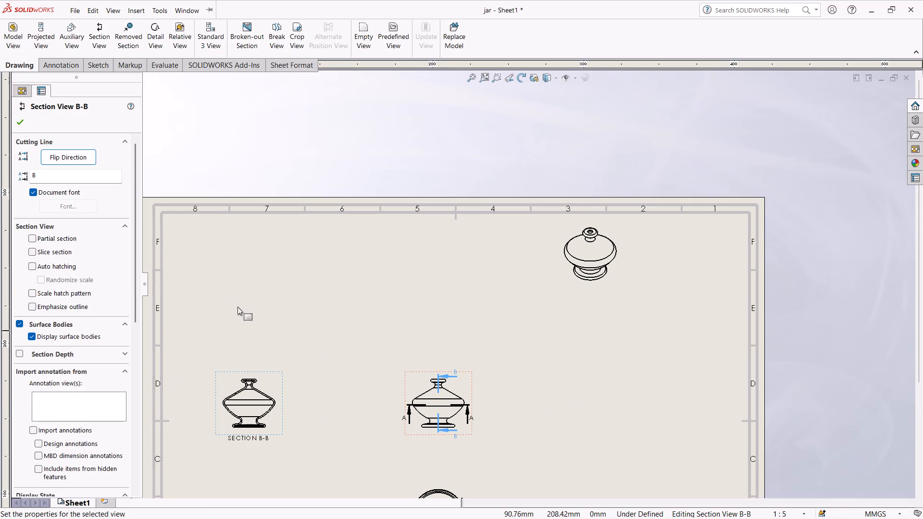
Create a section view with a diagonal cutting line across the front view and place it above and to the right of that view.
left_click(103, 49)
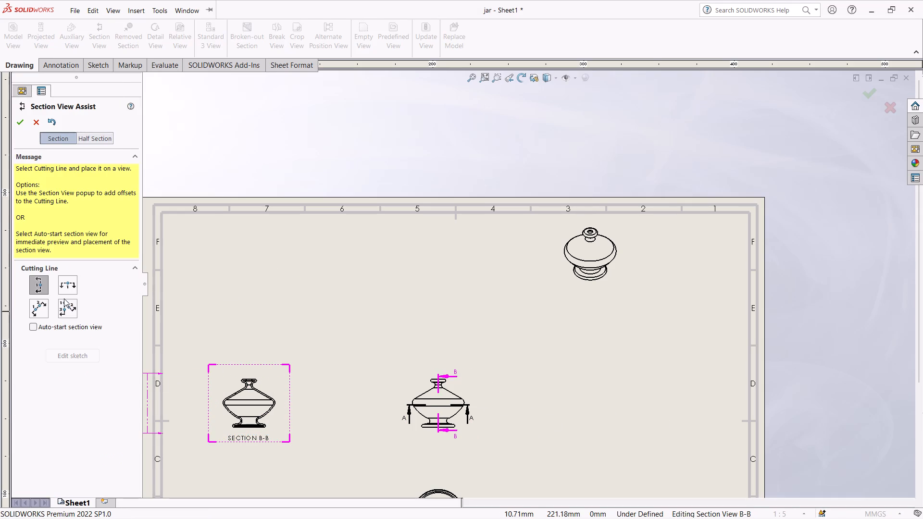
left_click(32, 309)
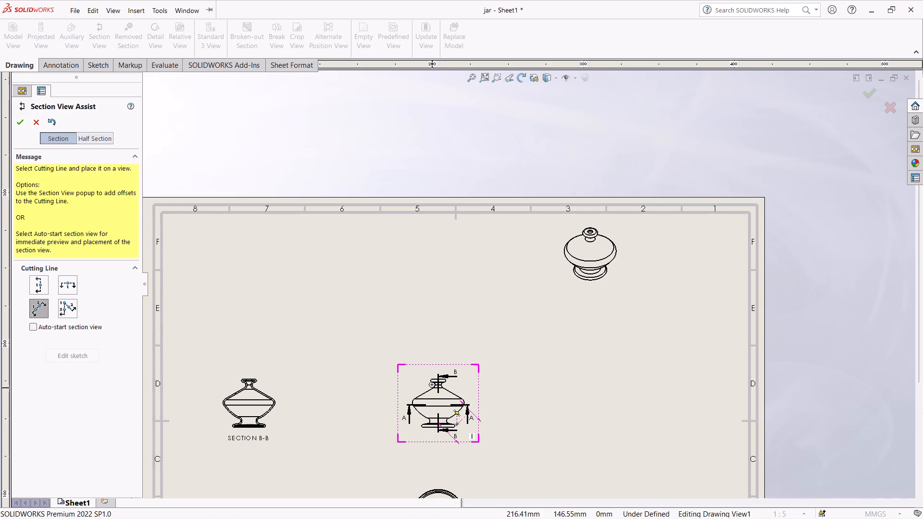
left_click(458, 424)
left_click(416, 384)
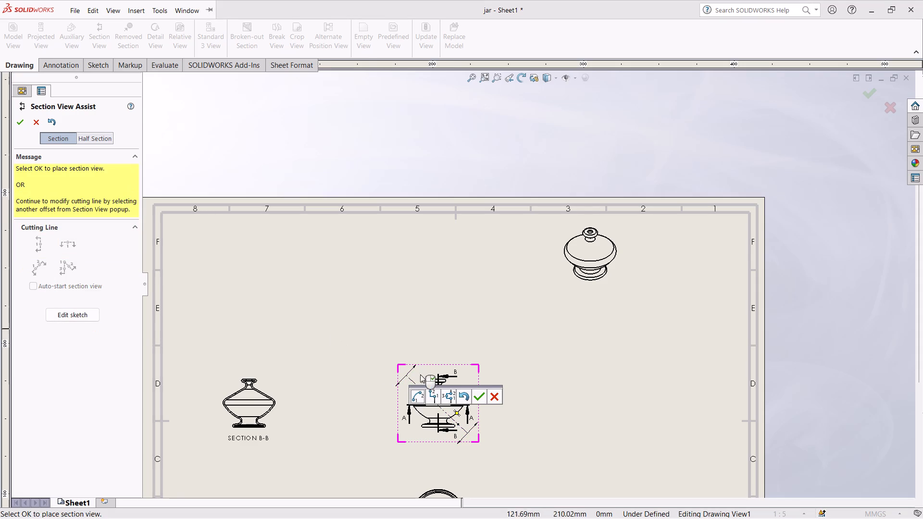
left_click(477, 399)
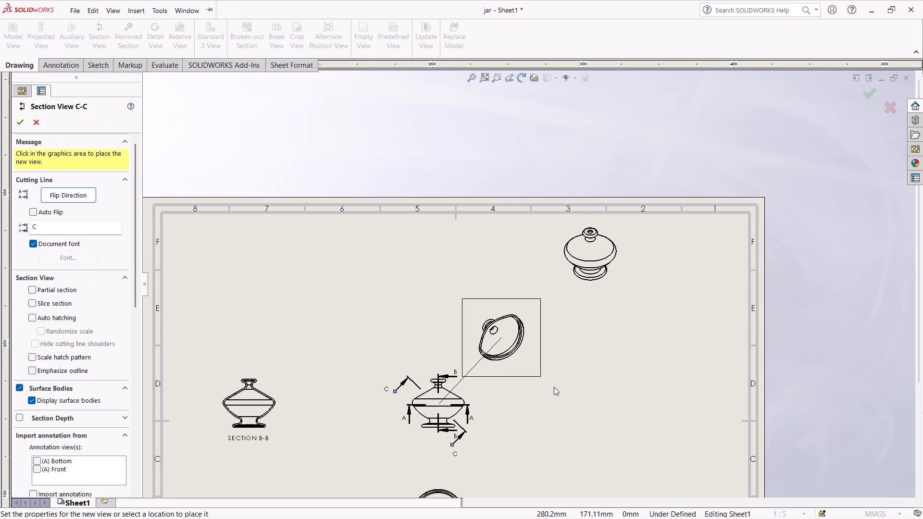
left_click(554, 387)
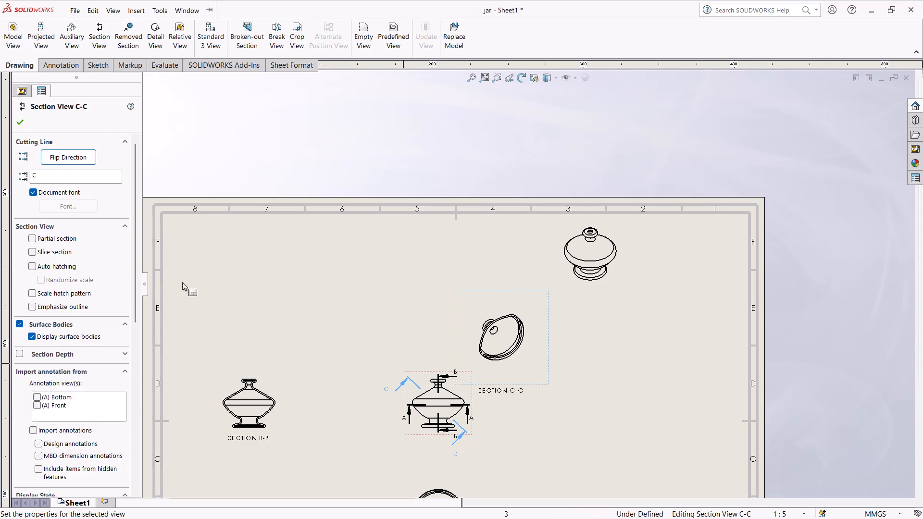
Create a detail view from a circle of about 120.5 mm radius around the vertical section view, placed right of the front view.
scroll(246, 298, "up", 3)
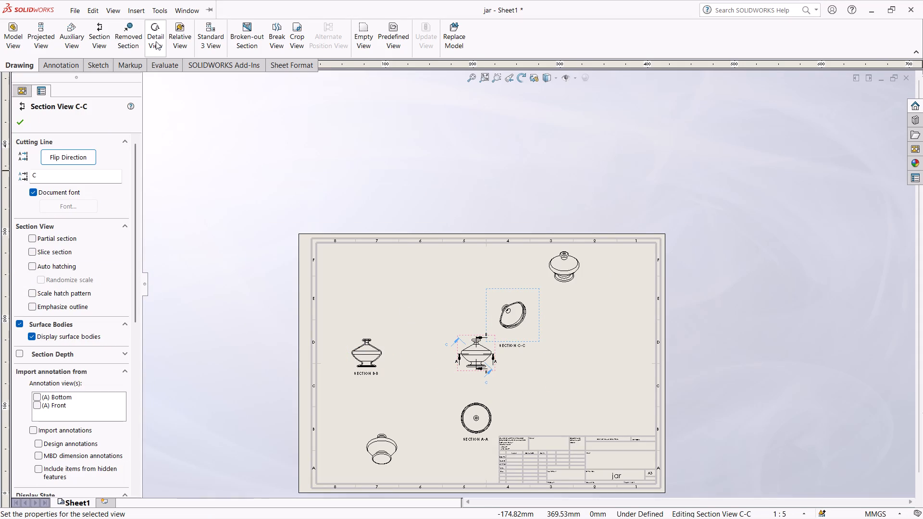
left_click(149, 38)
scroll(481, 424, "down", 4)
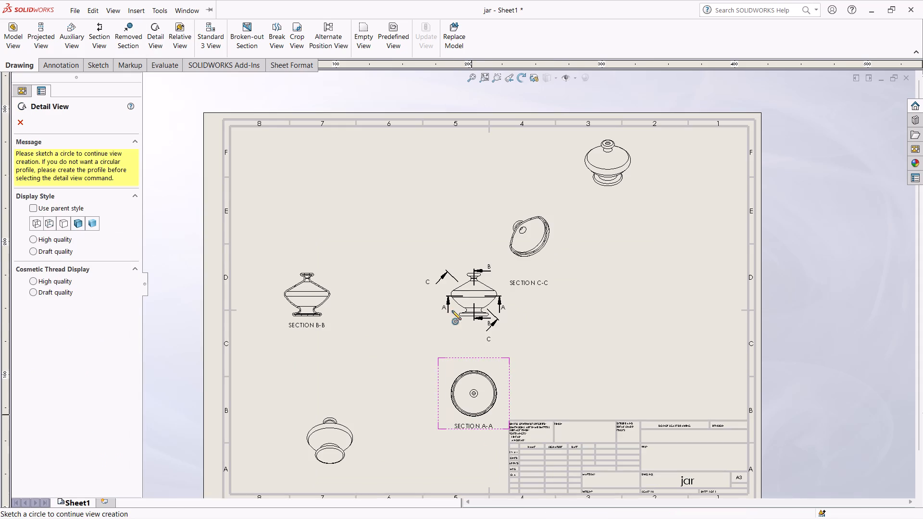
left_click(304, 290)
left_click(335, 300)
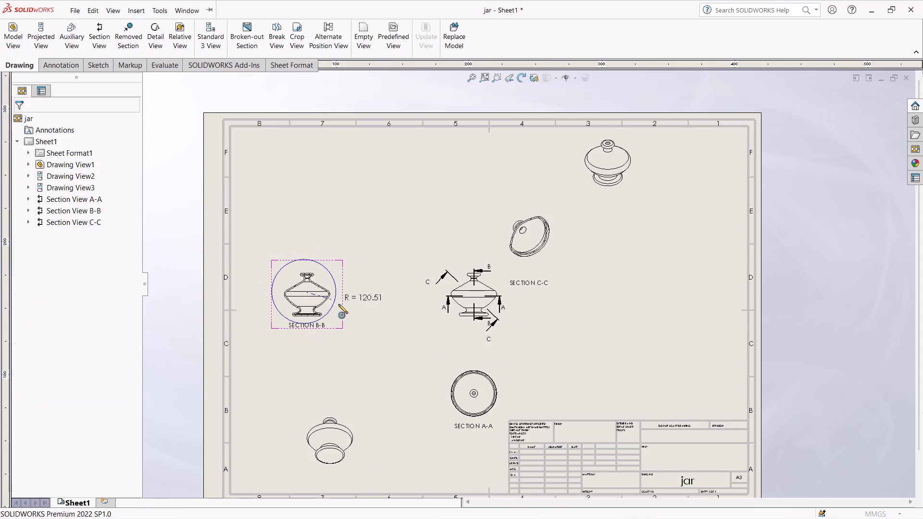
left_click(624, 308)
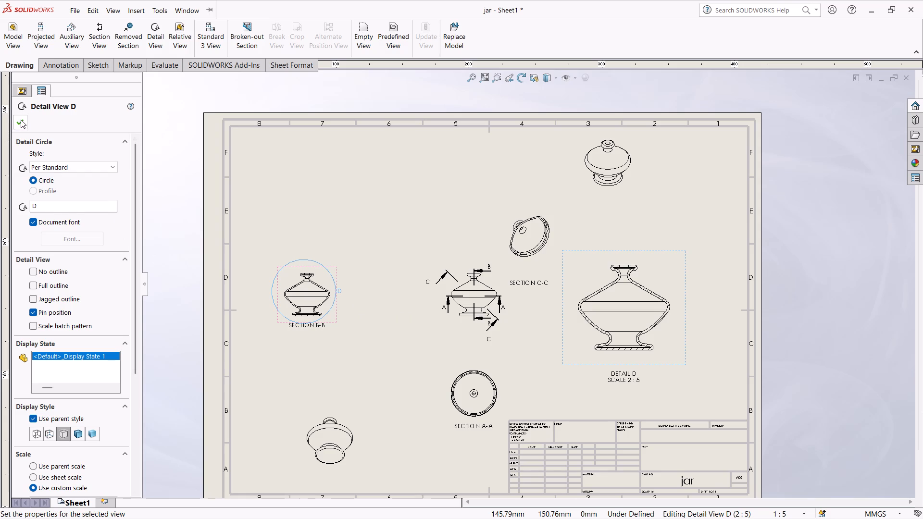
left_click(21, 120)
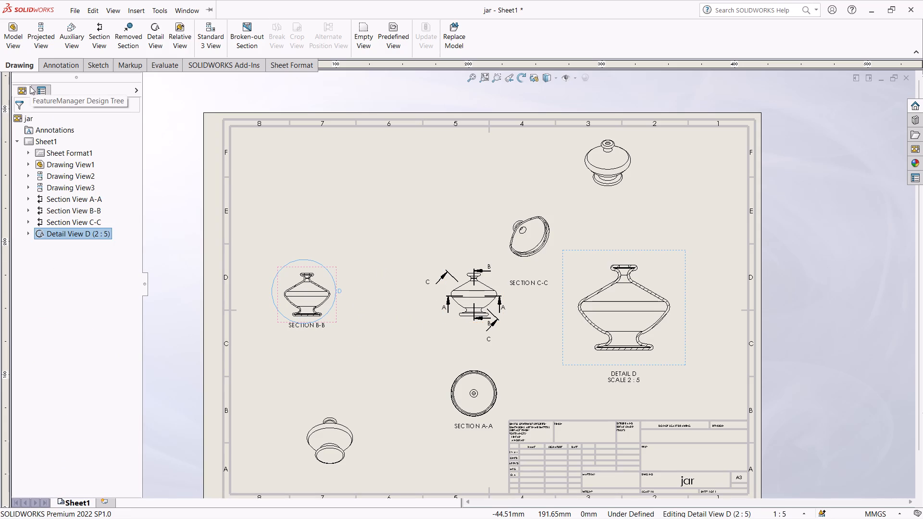
Examine the sheet layout and the wall section shown in the enlarged detail view.
scroll(447, 329, "up", 2)
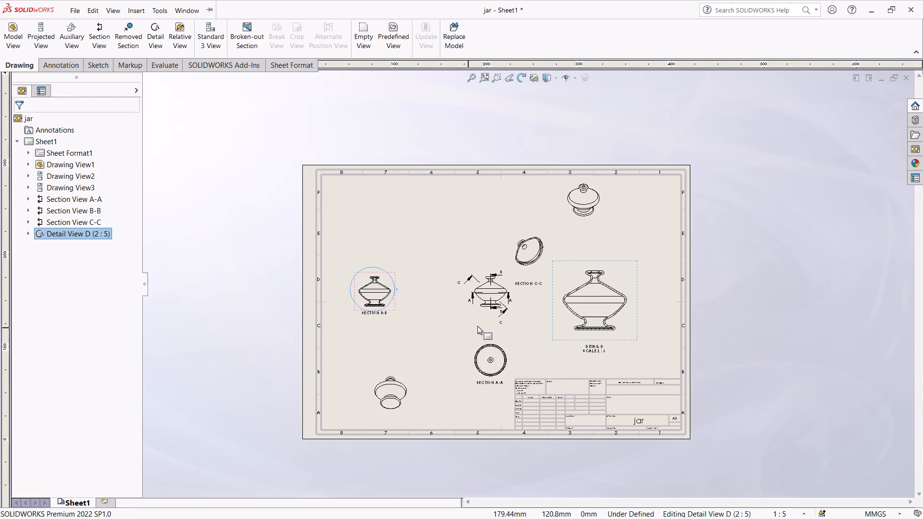
scroll(565, 284, "down", 2)
scroll(275, 231, "down", 1)
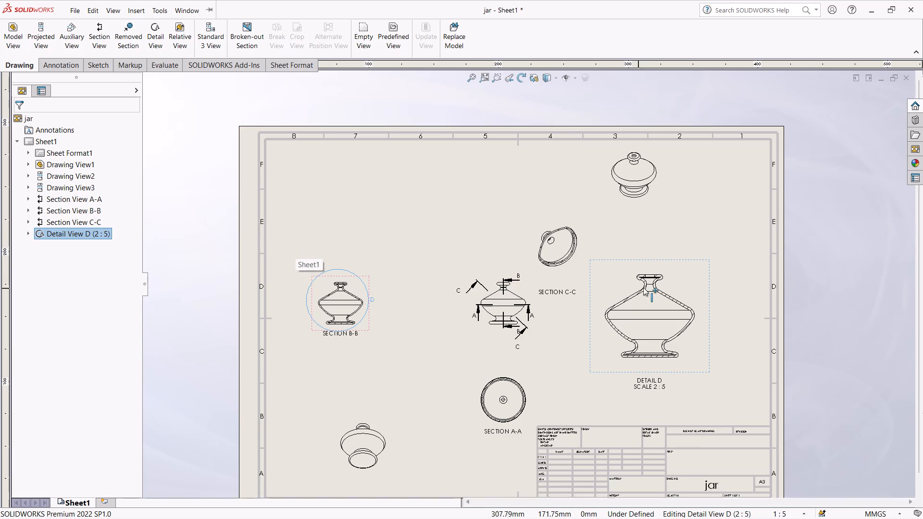
scroll(643, 287, "up", 1)
scroll(561, 222, "down", 1)
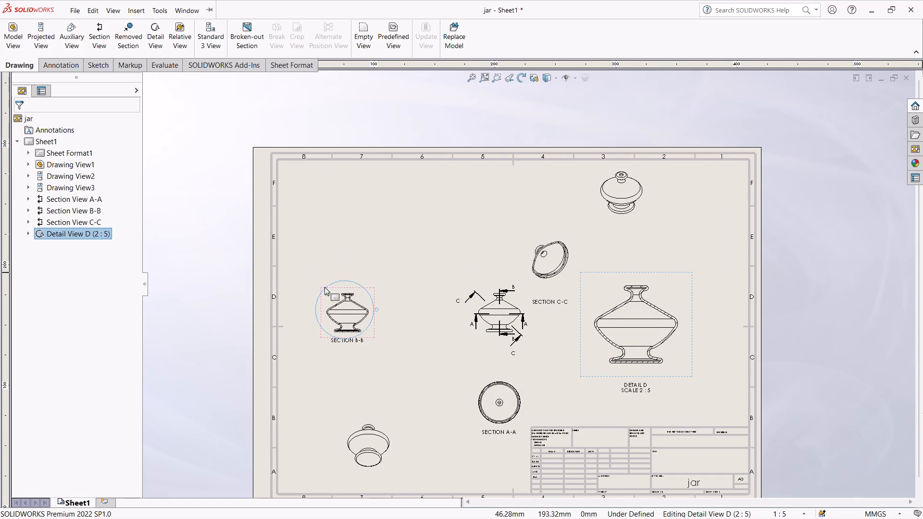
scroll(395, 322, "down", 1)
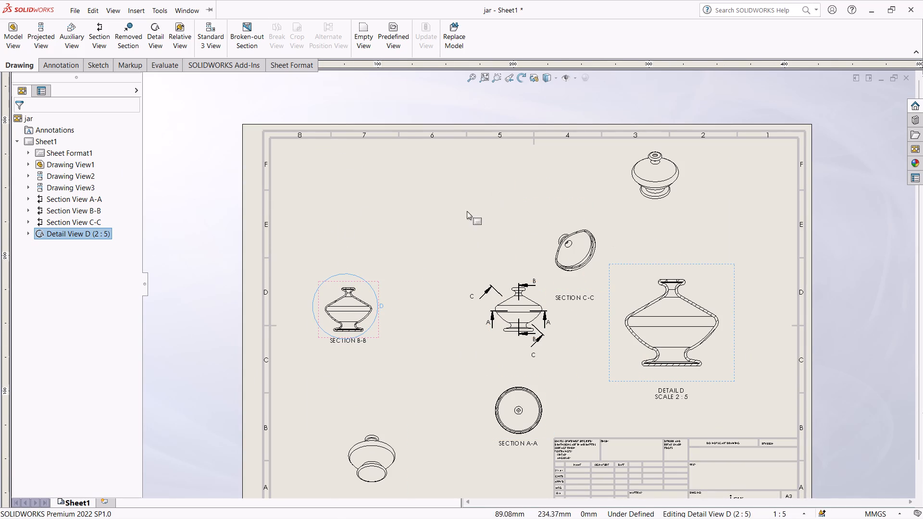
scroll(670, 316, "down", 6)
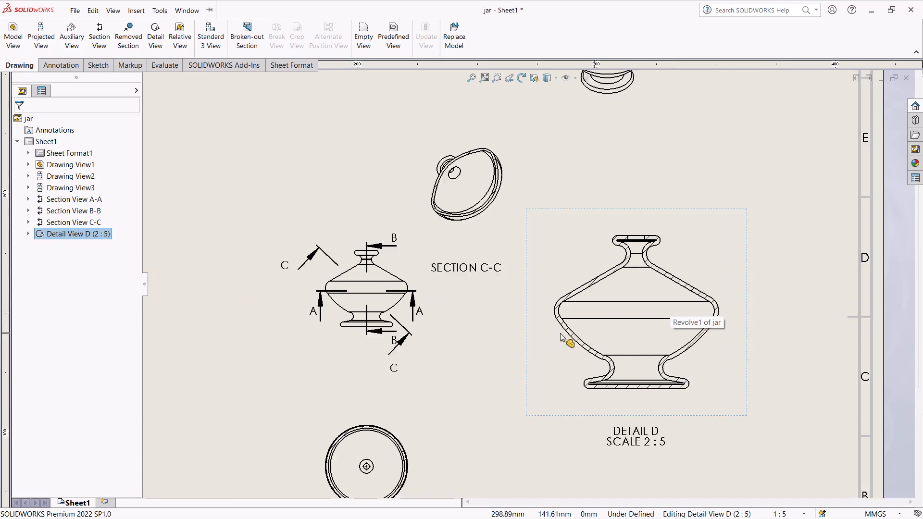
scroll(540, 330, "up", 7)
scroll(545, 287, "down", 7)
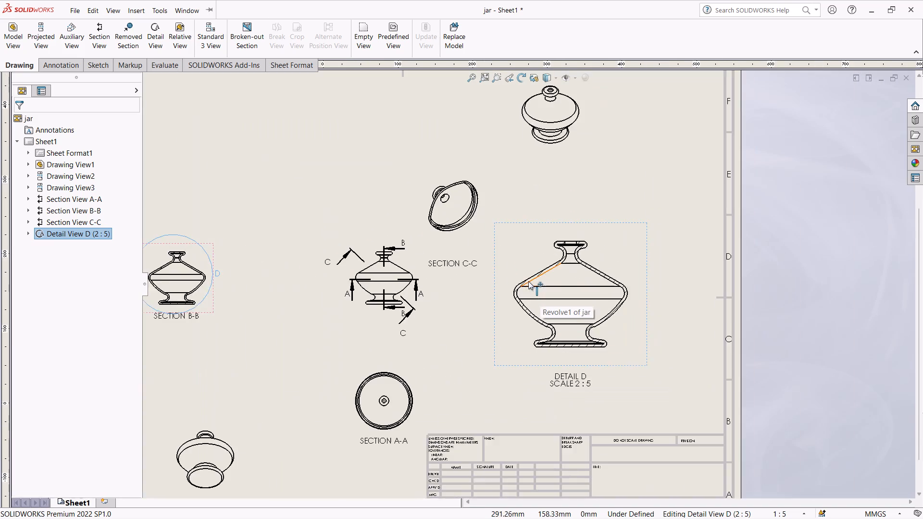
scroll(522, 267, "down", 7)
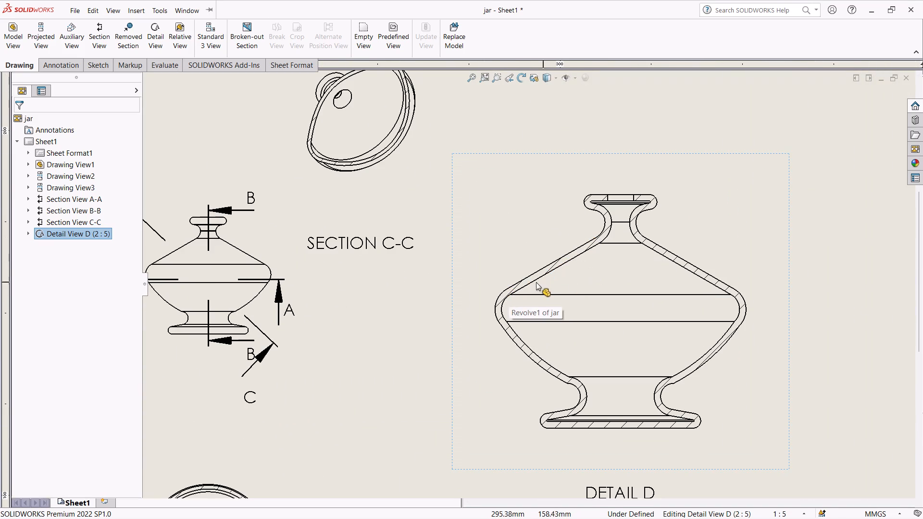
scroll(536, 283, "up", 4)
scroll(460, 308, "up", 3)
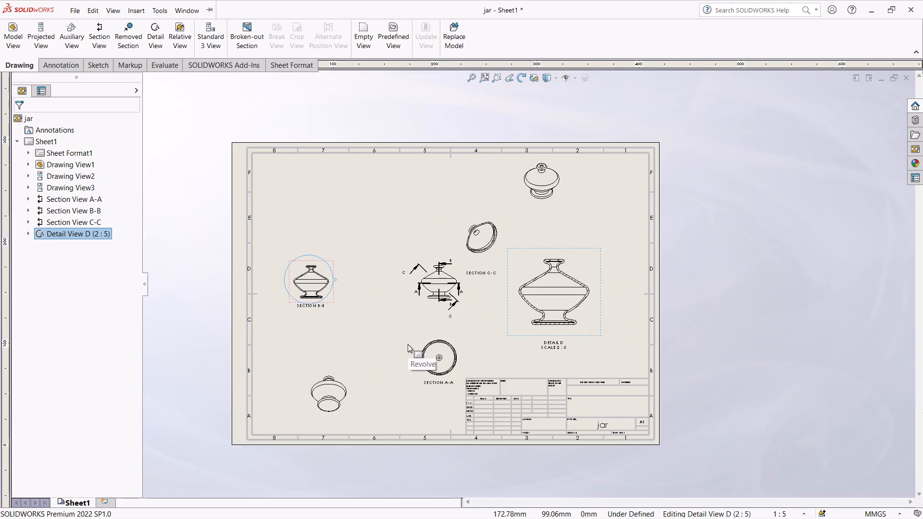
Save the drawing as jar in the internship folder.
key("ctrl+s")
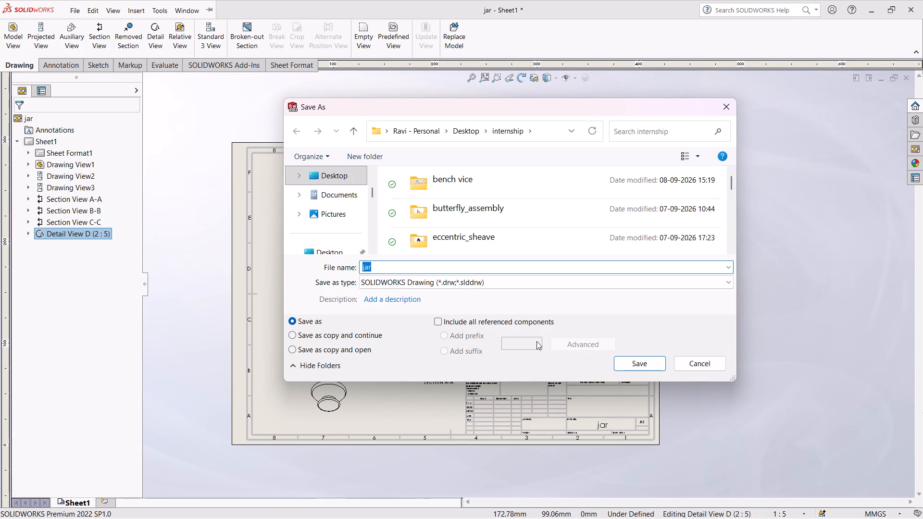
left_click(647, 366)
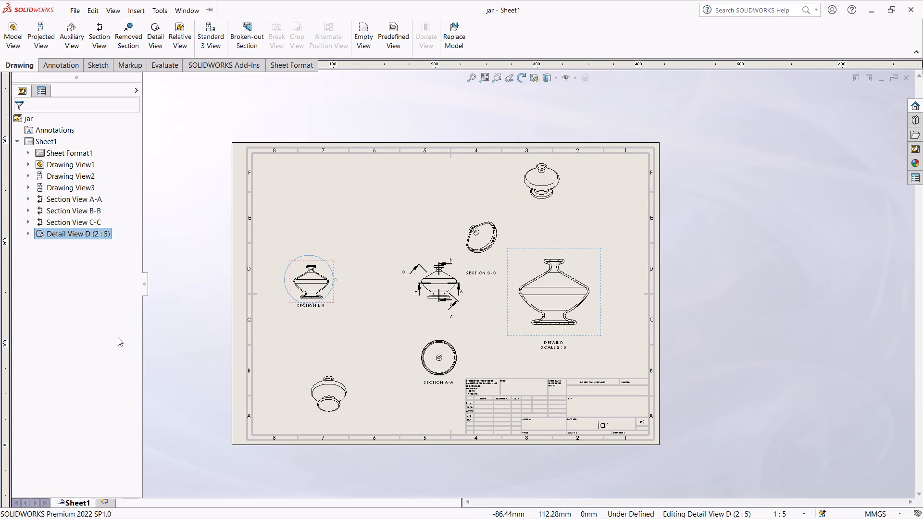